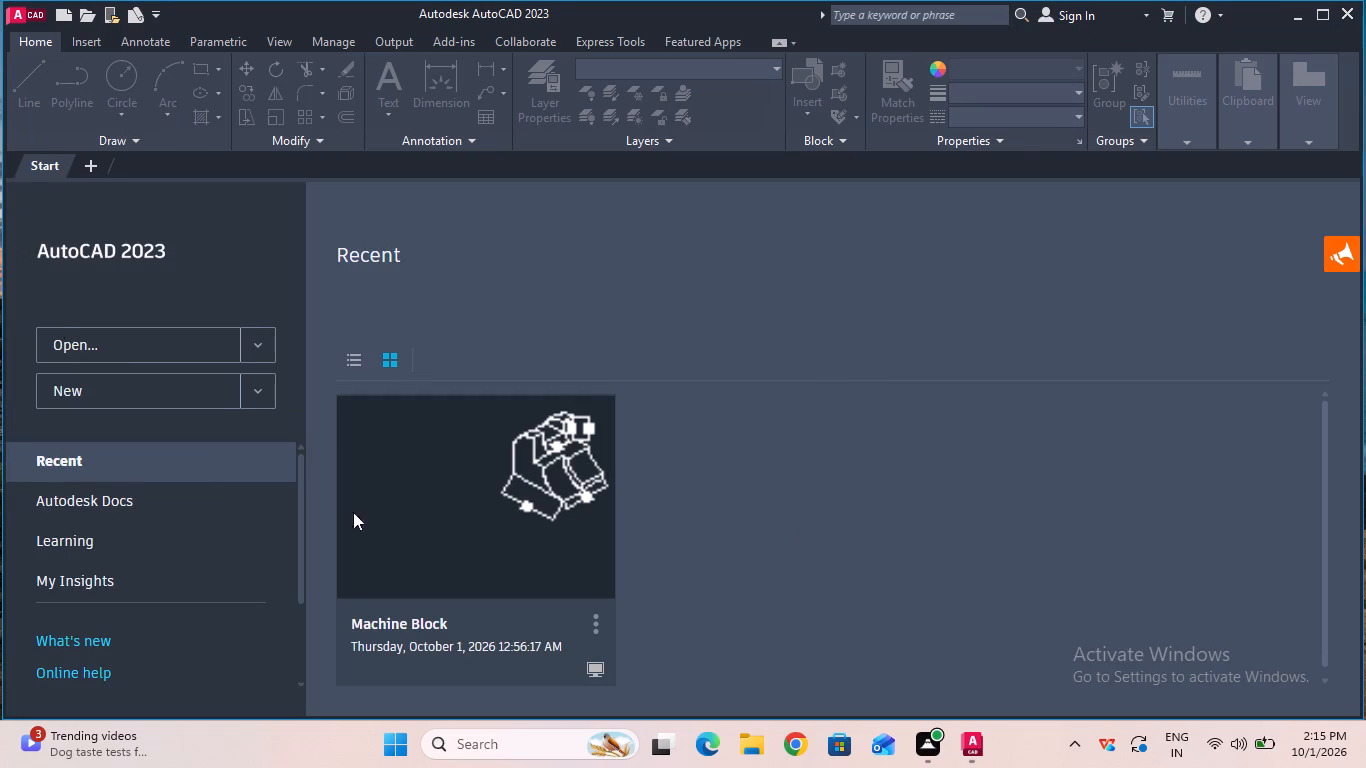
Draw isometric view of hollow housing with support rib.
Remove the Machine Block drawing from the list of recent files.
{"action": "left_click", "coordinate": [600, 623]}
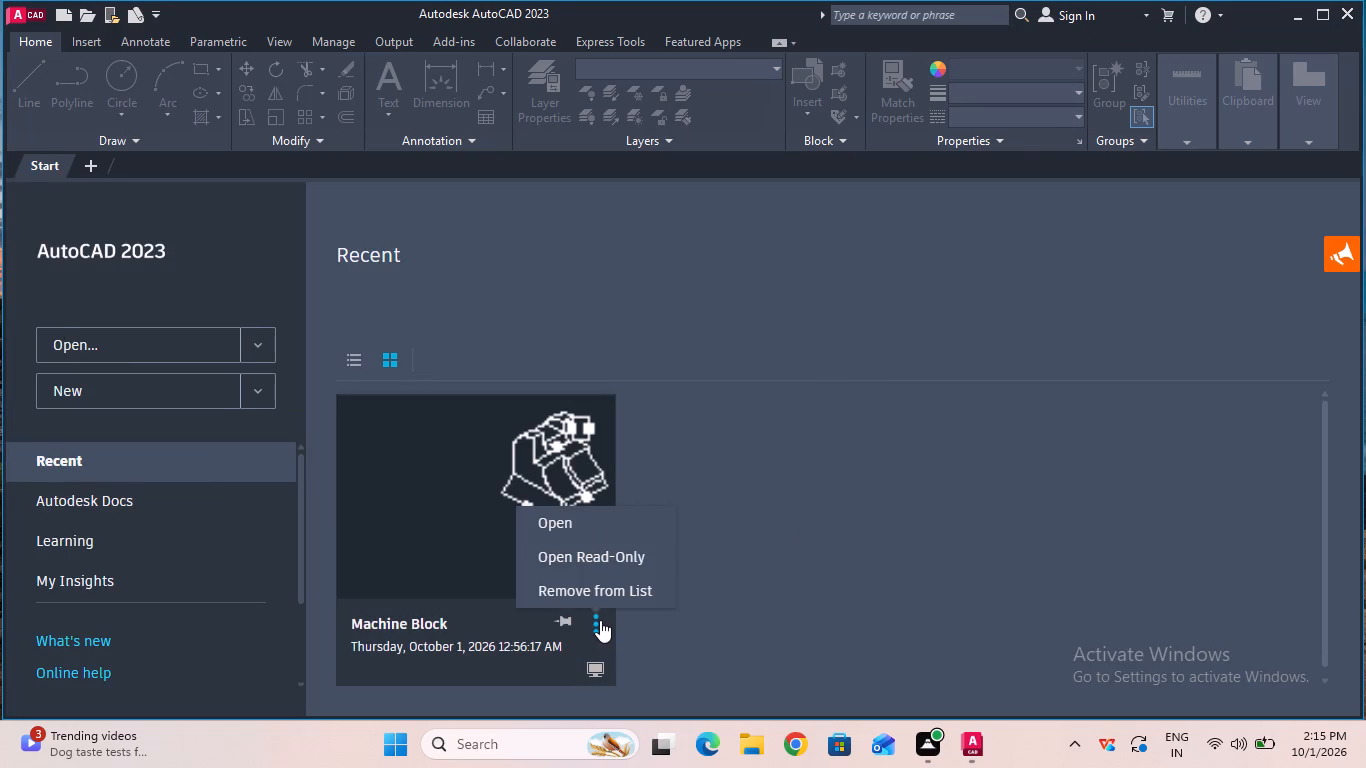
{"action": "left_click", "coordinate": [600, 603]}
Create a new blank drawing.
{"action": "double_click", "coordinate": [195, 401]}
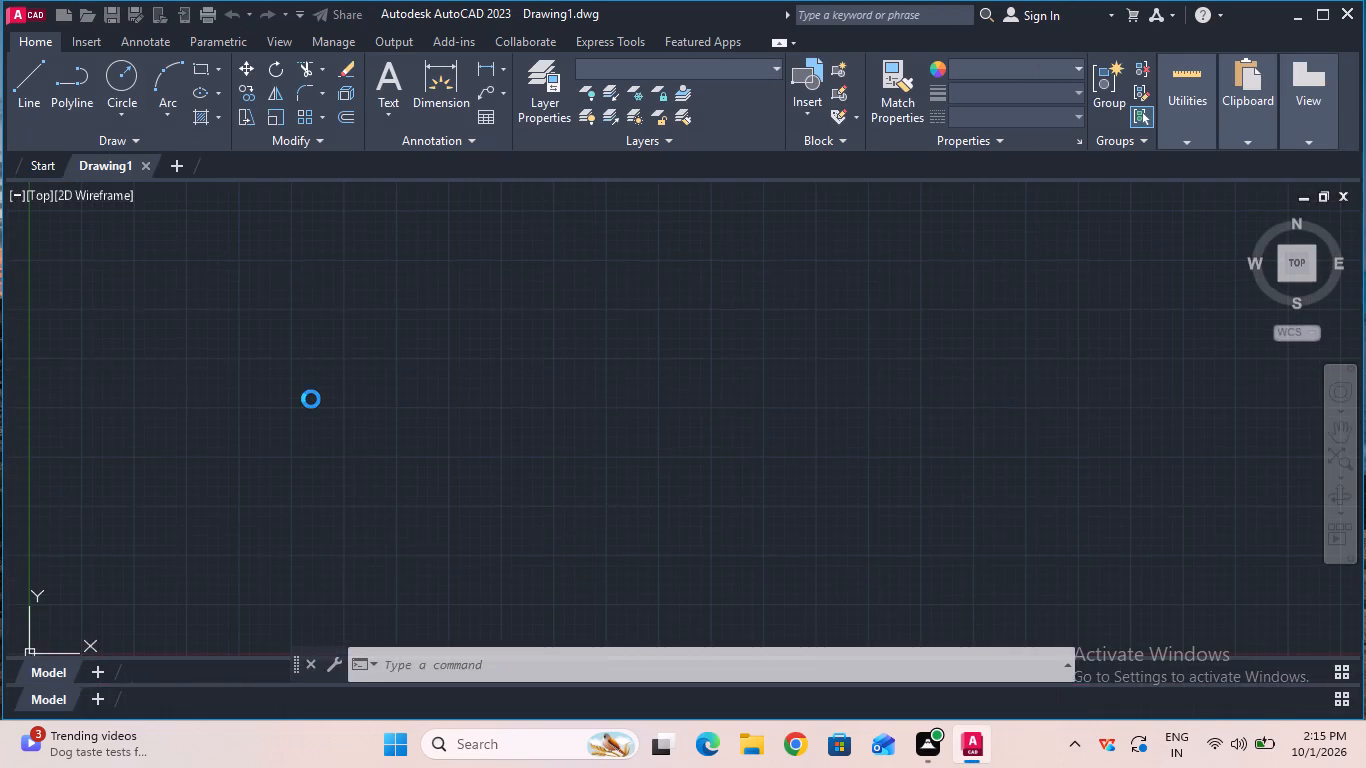
Turn on recording of the command history to a log file with LOGFILEON.
{"action": "left_click", "coordinate": [524, 637]}
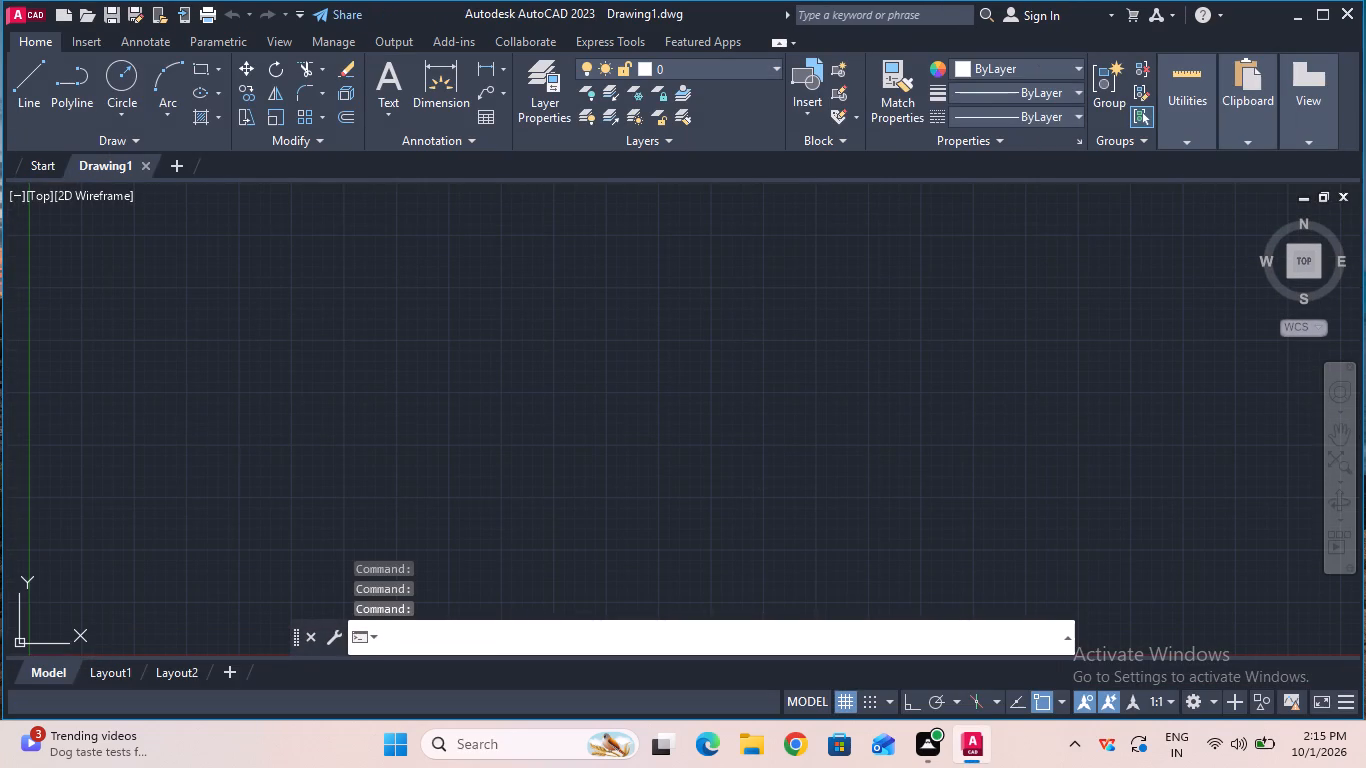
{"action": "type", "text": "log"}
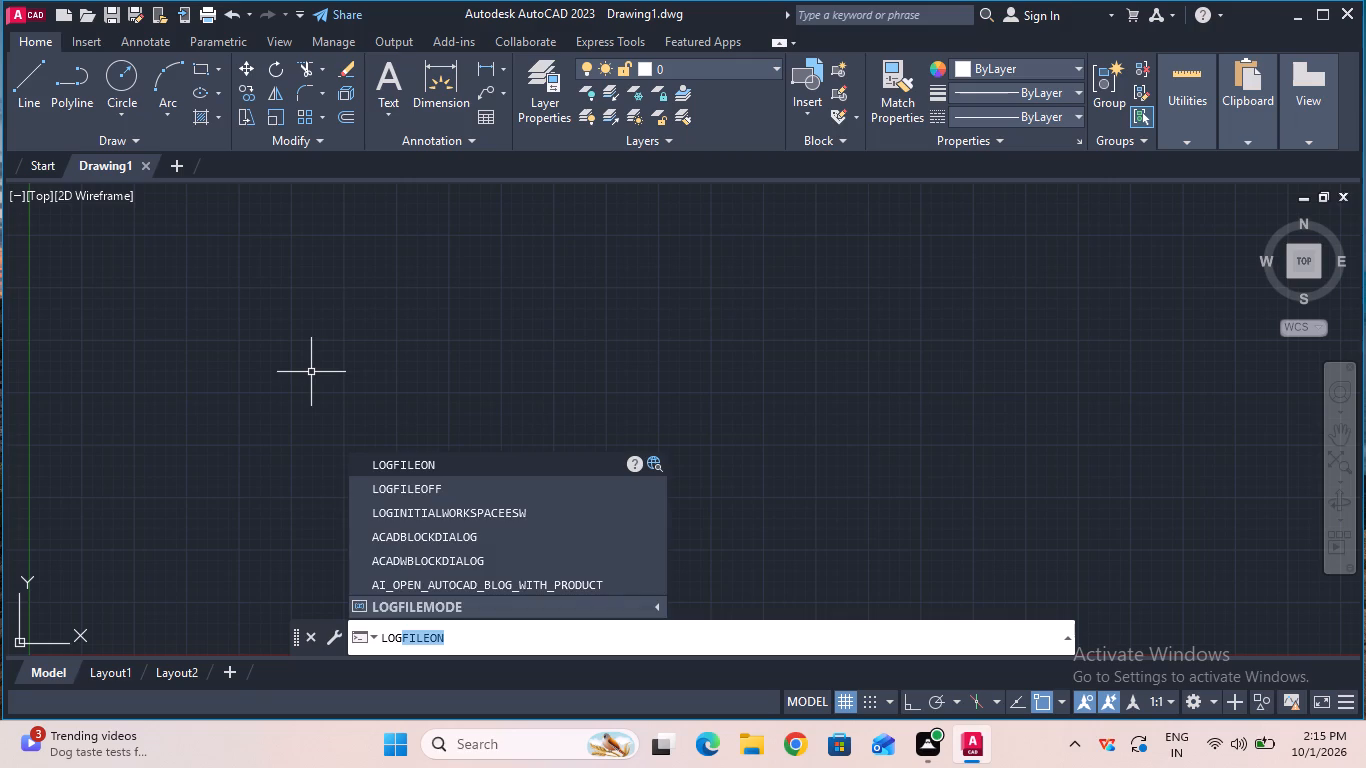
{"action": "left_click", "coordinate": [514, 461]}
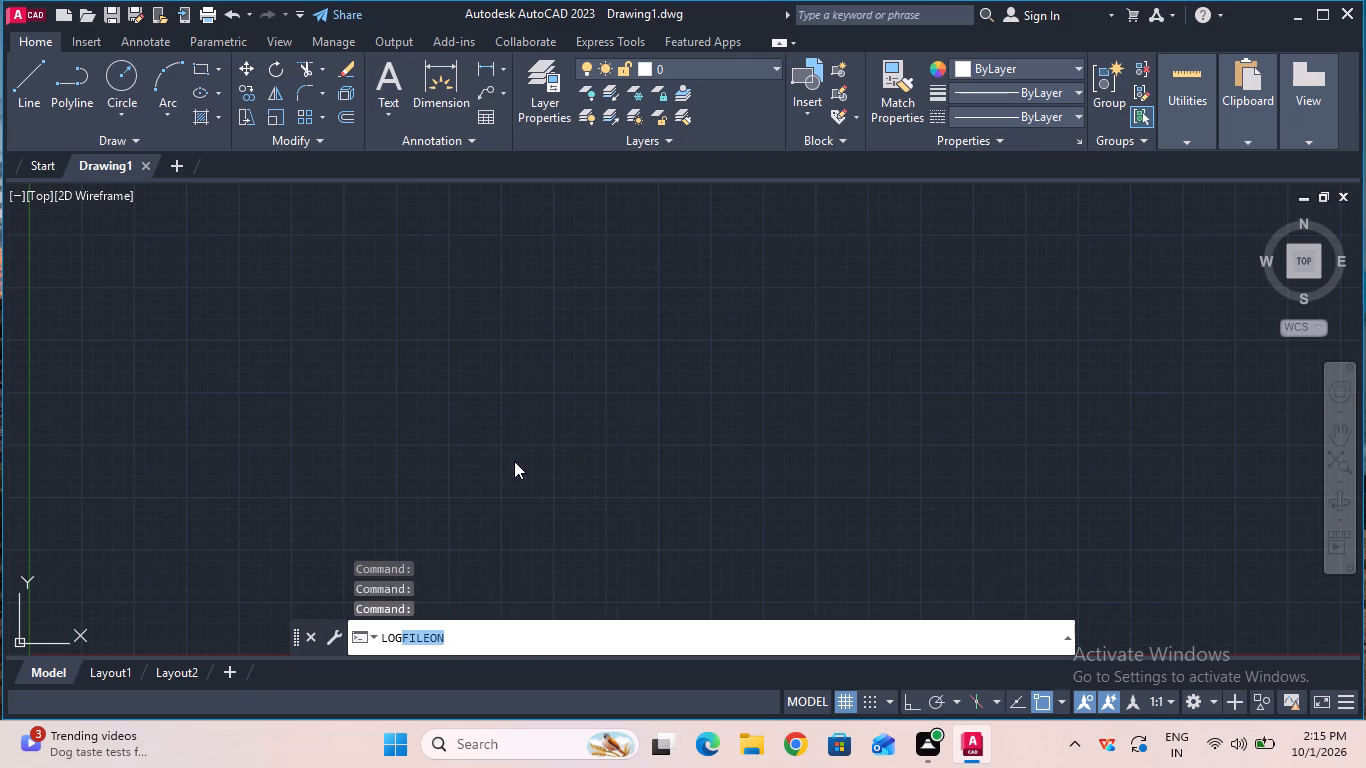
Configure the drawing units with a length precision of 0 and an insertion scale in millimeters.
{"action": "left_click", "coordinate": [549, 639]}
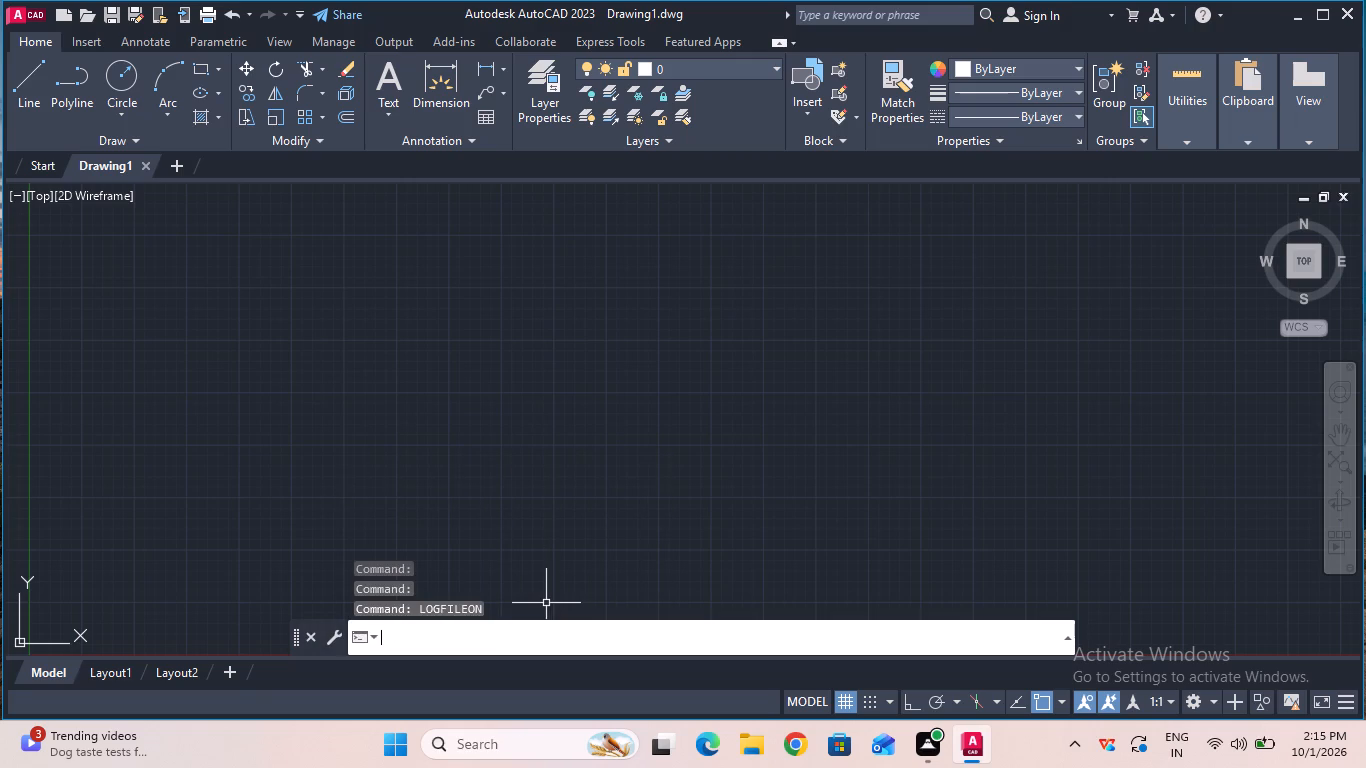
{"action": "type", "text": "unit"}
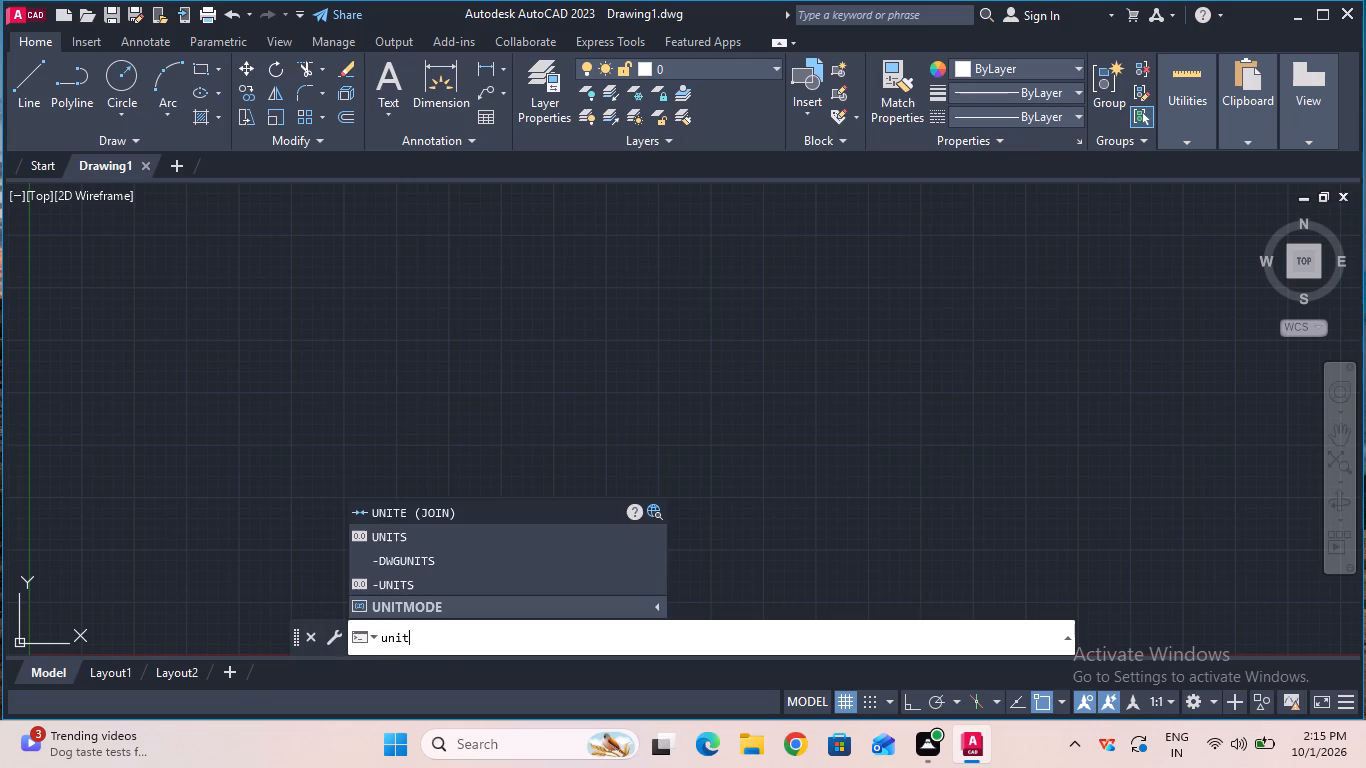
{"action": "left_click", "coordinate": [448, 530]}
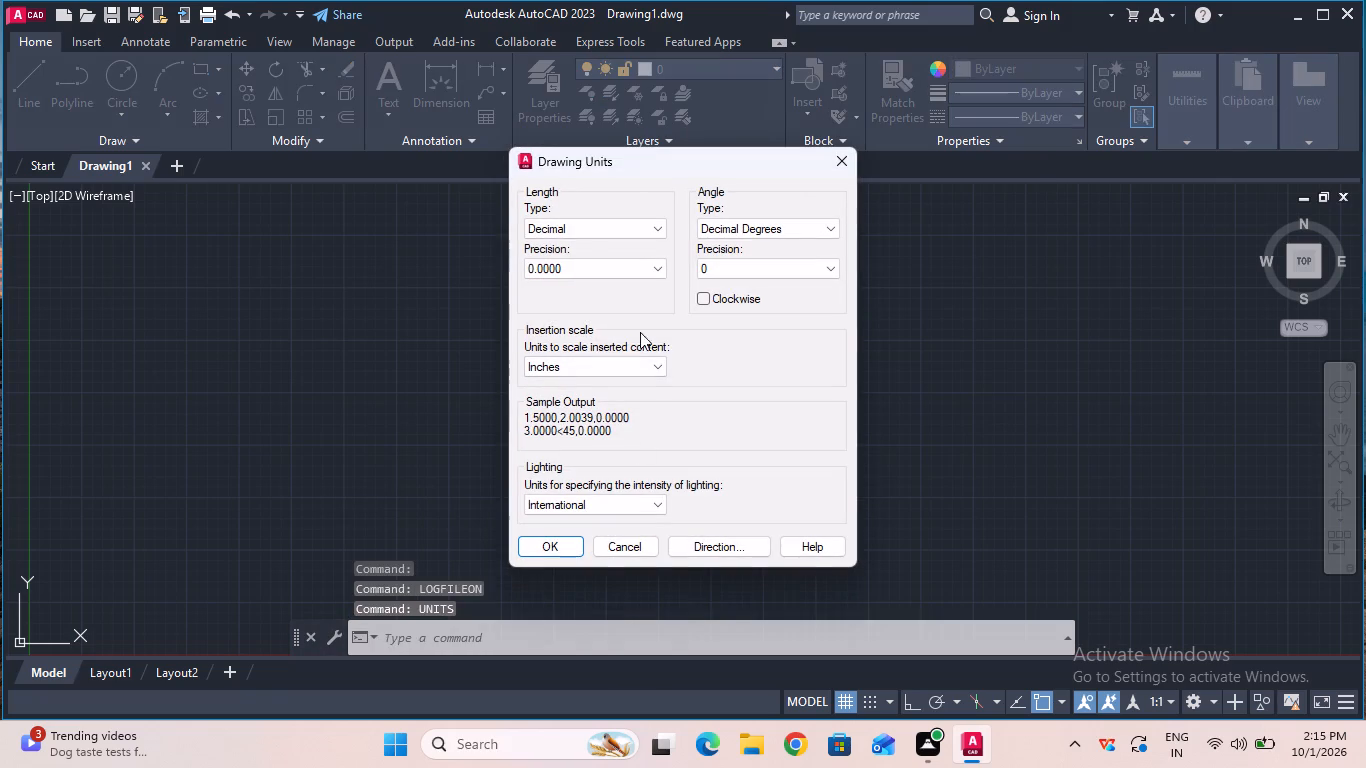
{"action": "left_click", "coordinate": [650, 268]}
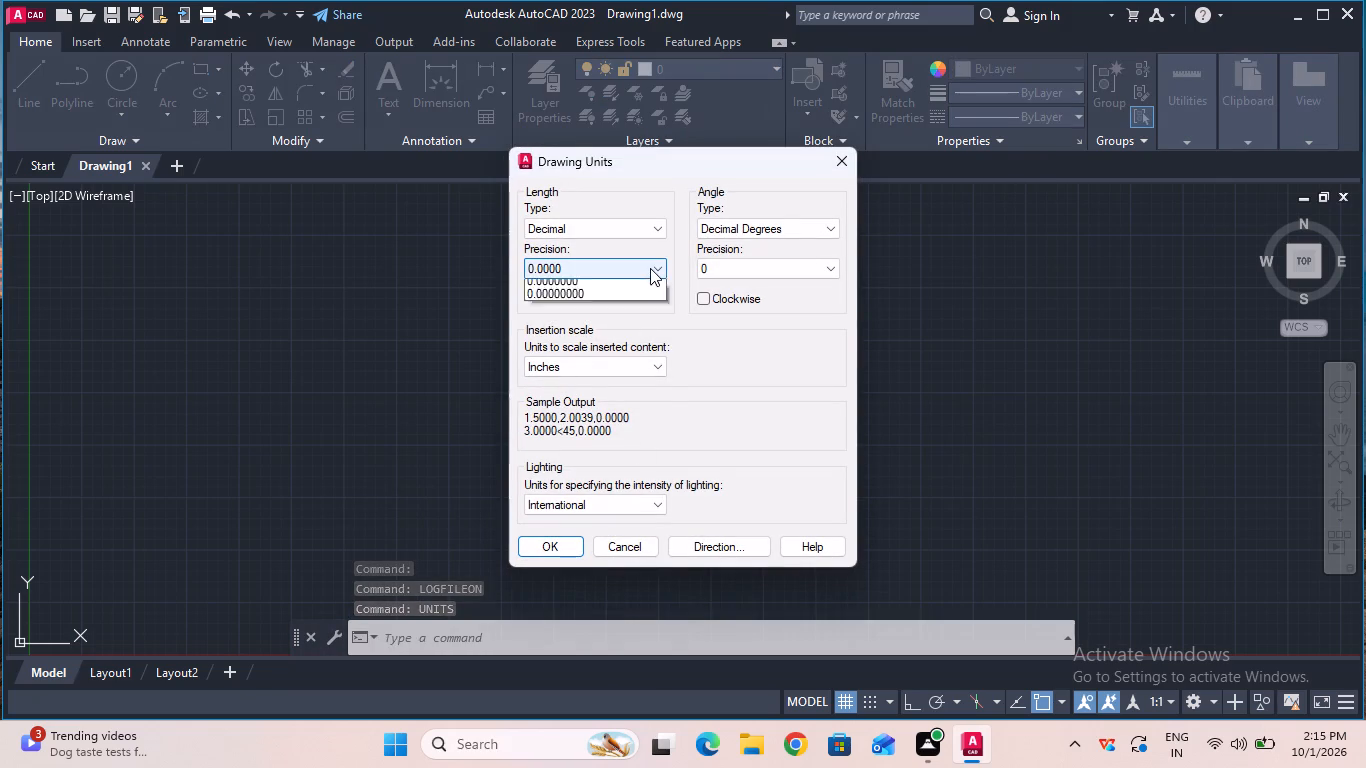
{"action": "left_click", "coordinate": [650, 286]}
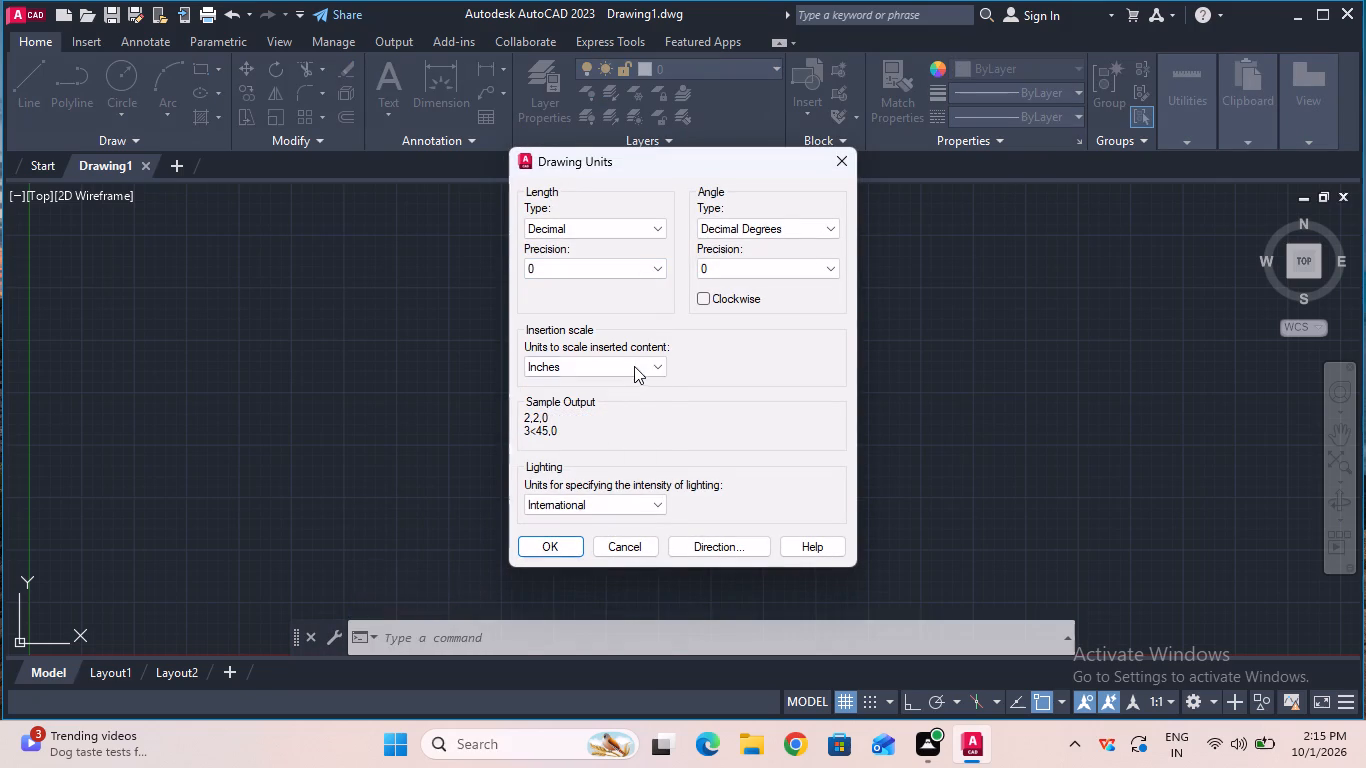
{"action": "left_click", "coordinate": [634, 369]}
{"action": "left_click", "coordinate": [629, 451]}
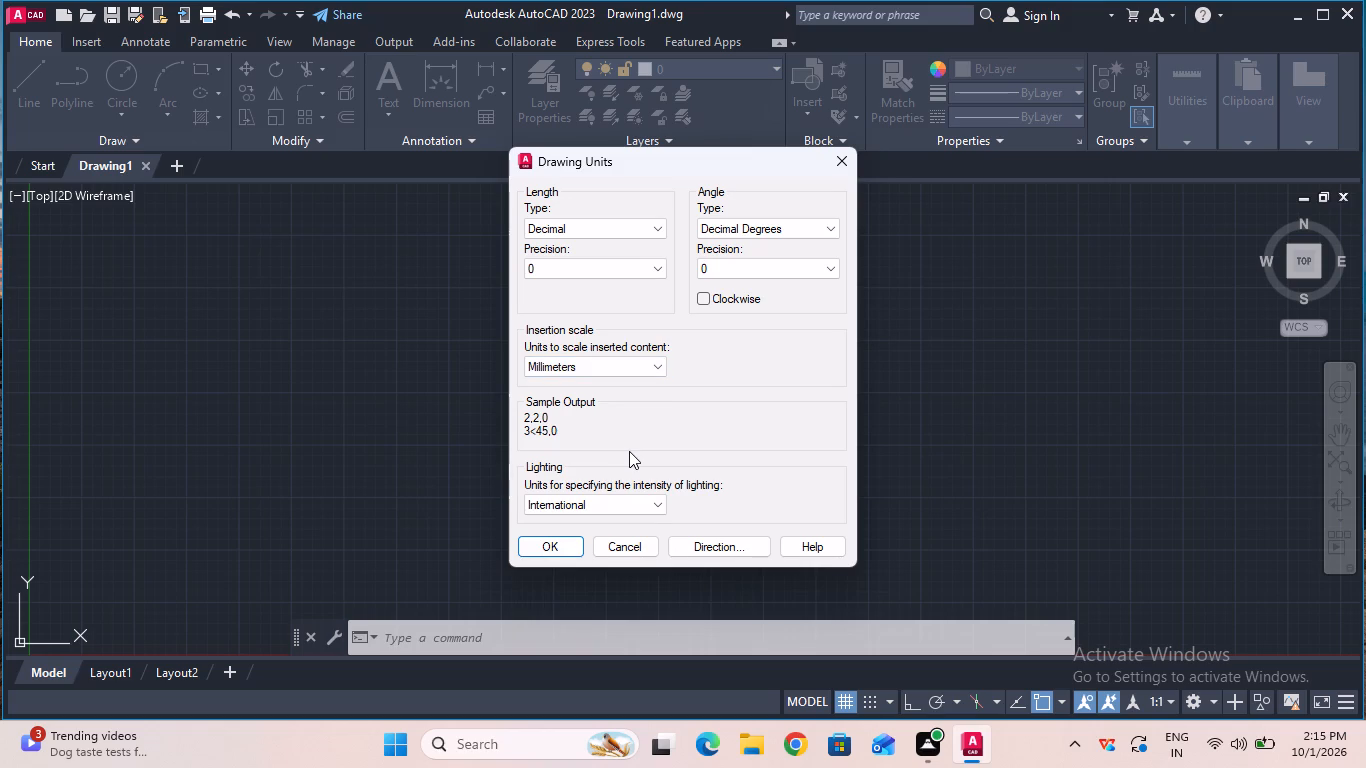
{"action": "left_click", "coordinate": [566, 549]}
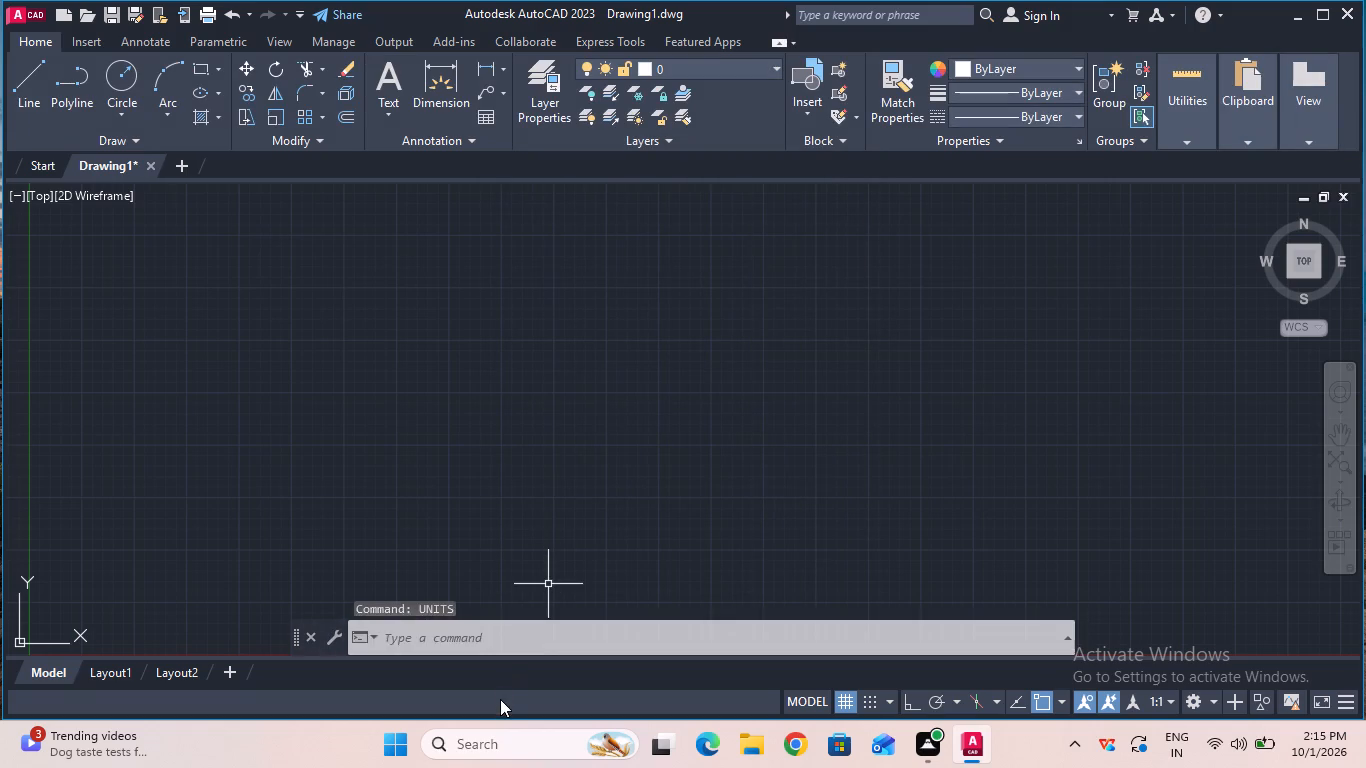
In the Standard dimension style, set the text height to 6 and the text alignment to ISO standard.
{"action": "left_click", "coordinate": [506, 639]}
{"action": "type", "text": "ds"}
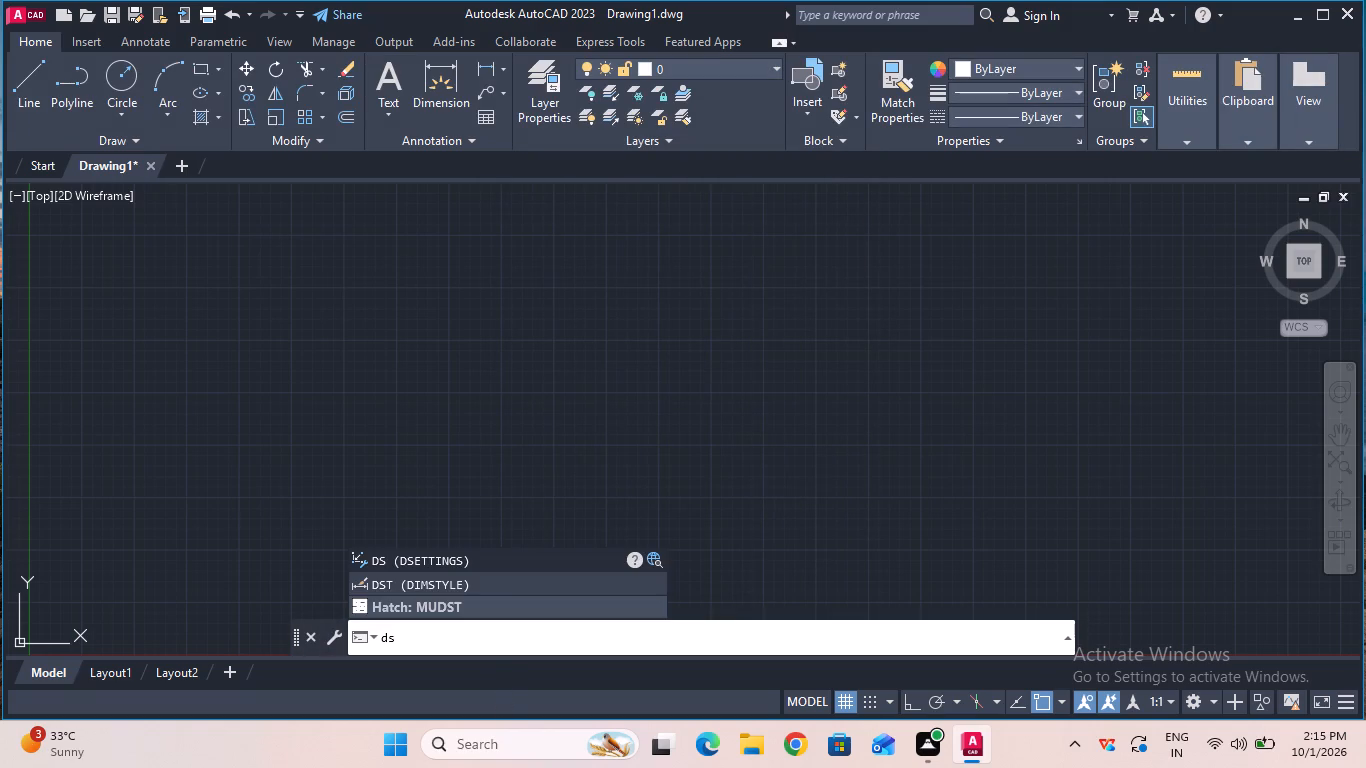
{"action": "key", "text": "BackSpace"}
{"action": "key", "text": "Return"}
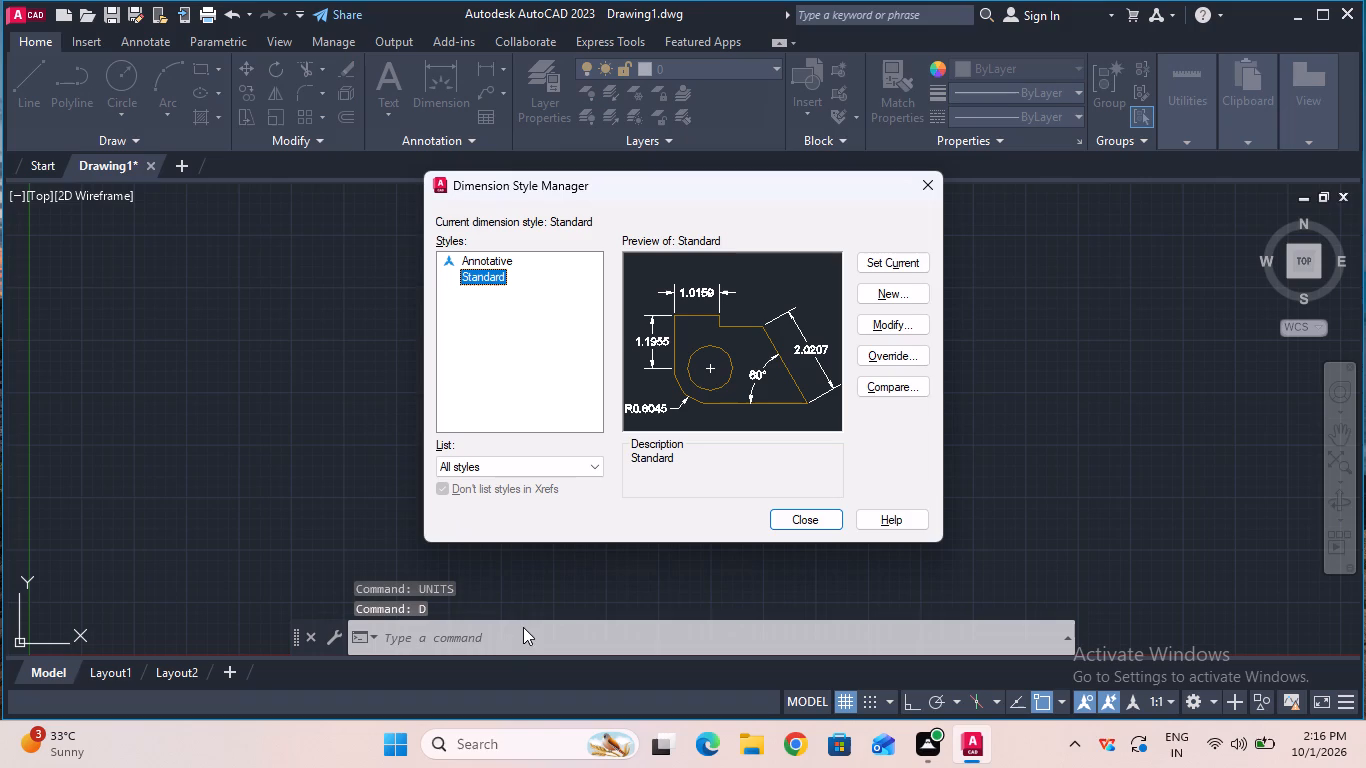
{"action": "left_click", "coordinate": [897, 316]}
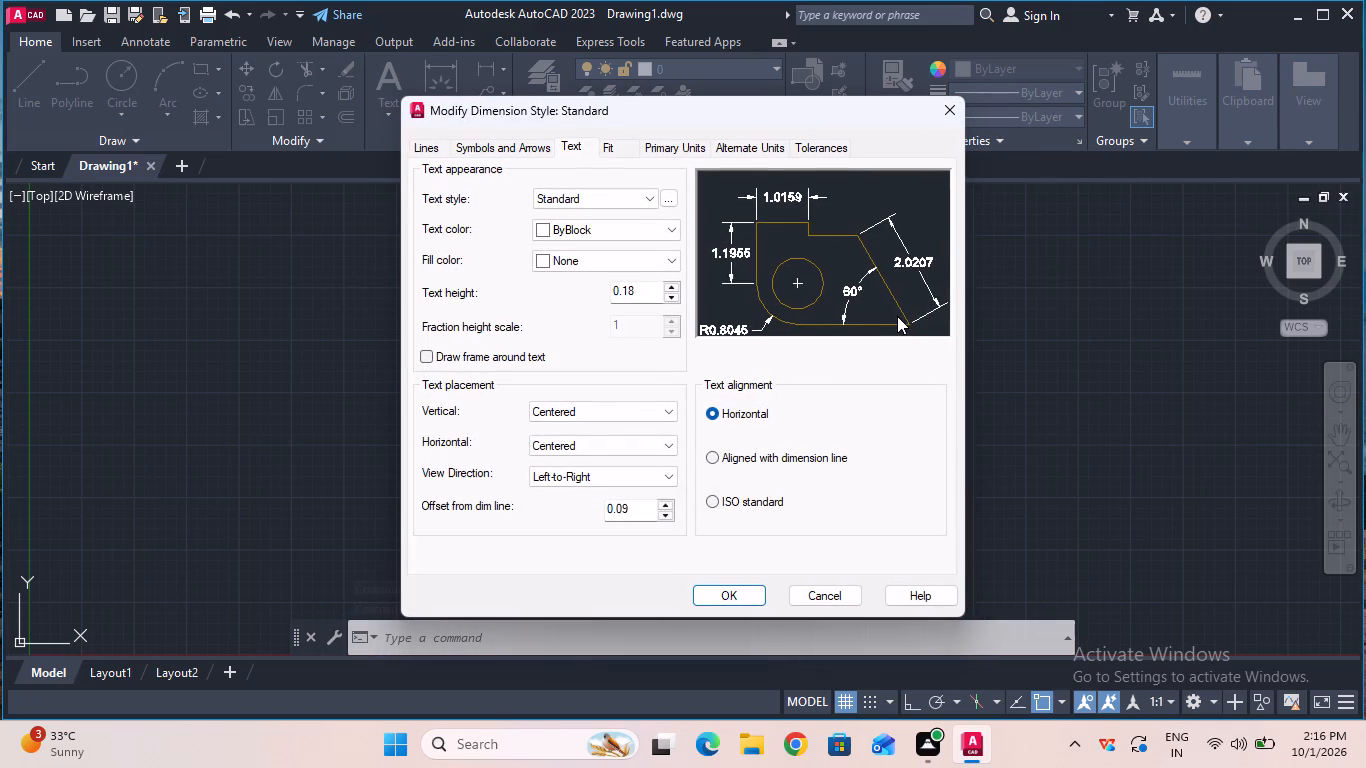
{"action": "left_click", "coordinate": [642, 285]}
{"action": "key", "text": "BackSpace"}
{"action": "key", "text": "BackSpace"}
{"action": "key", "text": "BackSpace"}
{"action": "key", "text": "BackSpace"}
{"action": "key", "text": "BackSpace"}
{"action": "key", "text": "BackSpace"}
{"action": "key", "text": "BackSpace"}
{"action": "key", "text": "BackSpace"}
{"action": "key", "text": "BackSpace"}
{"action": "key", "text": "BackSpace"}
{"action": "key", "text": "BackSpace"}
{"action": "key", "text": "BackSpace"}
{"action": "key", "text": "BackSpace"}
{"action": "key", "text": "BackSpace"}
{"action": "key", "text": "6"}
{"action": "left_click", "coordinate": [712, 506]}
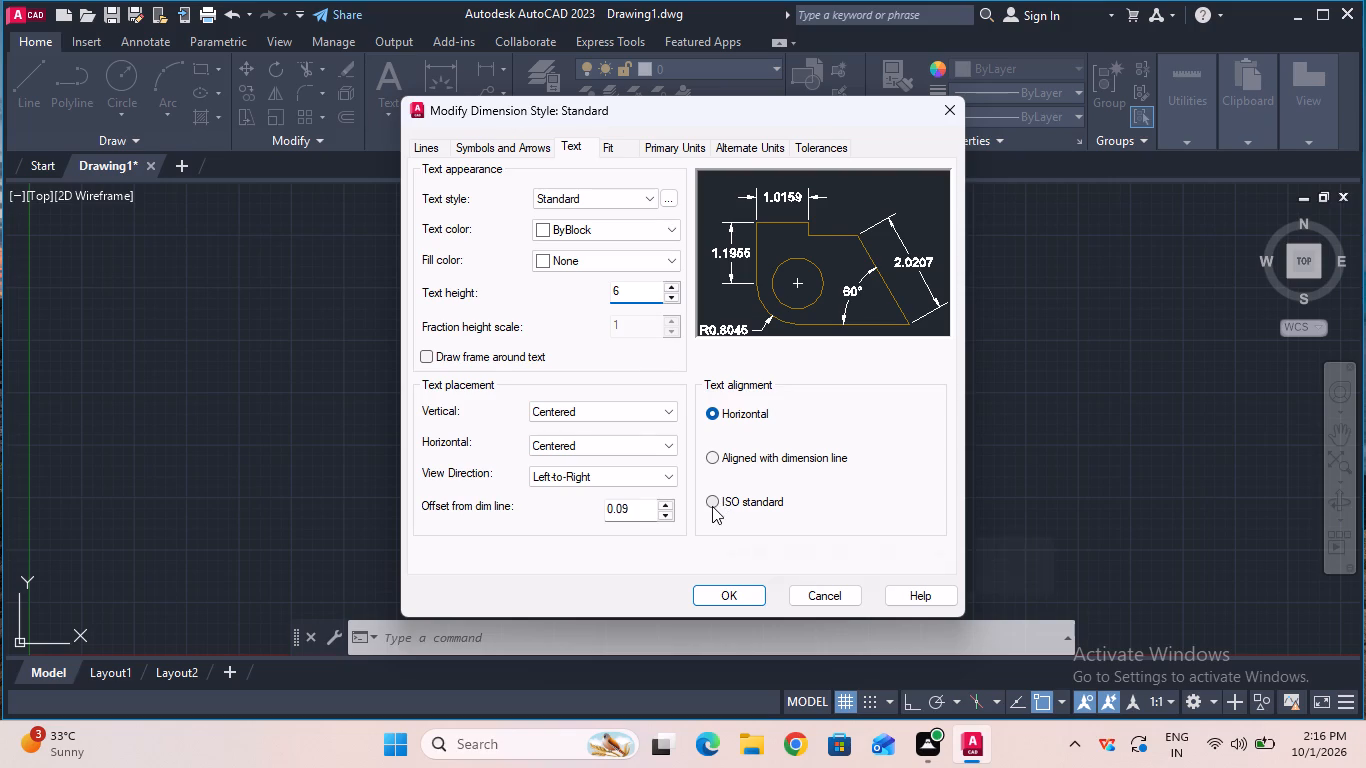
Set the linear precision of the Standard dimension style's primary units to 0 and accept the style changes.
{"action": "left_click", "coordinate": [646, 143]}
{"action": "left_click", "coordinate": [615, 224]}
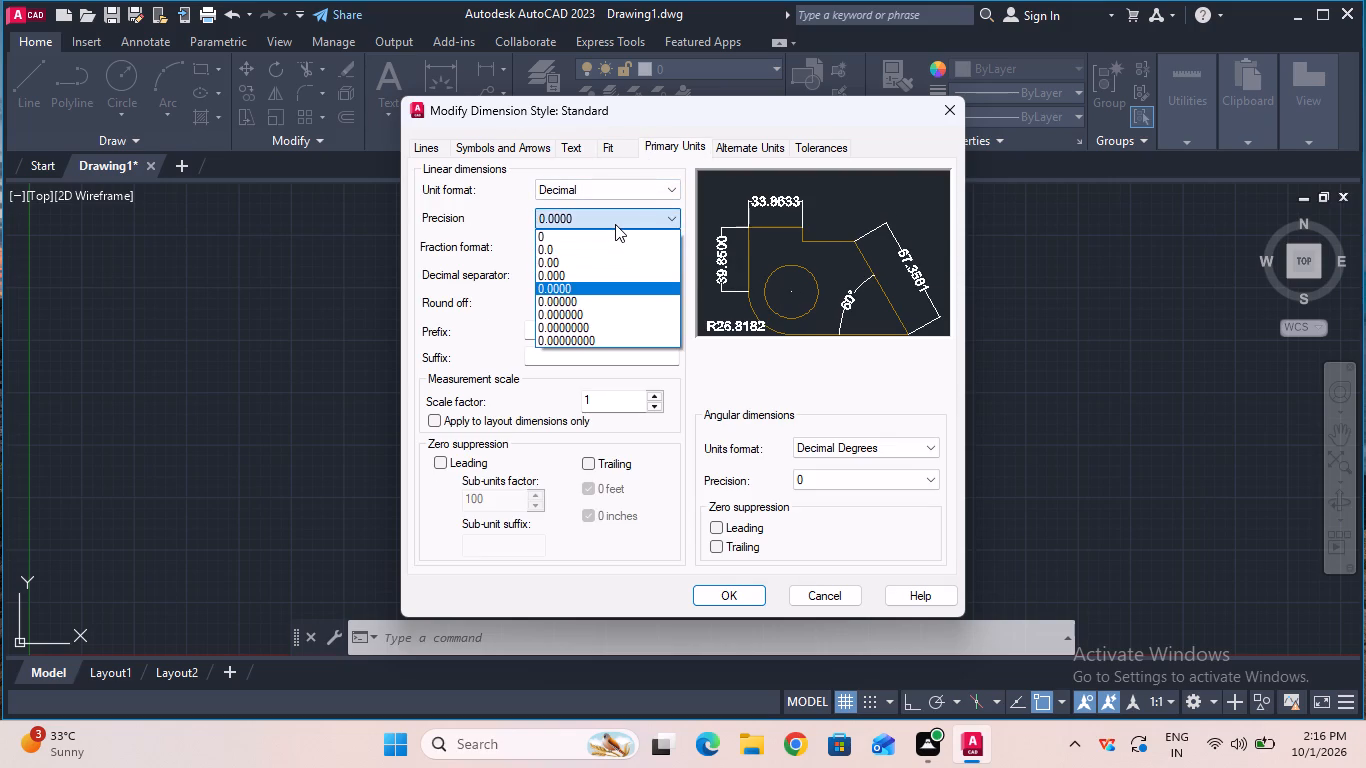
{"action": "left_click", "coordinate": [615, 233]}
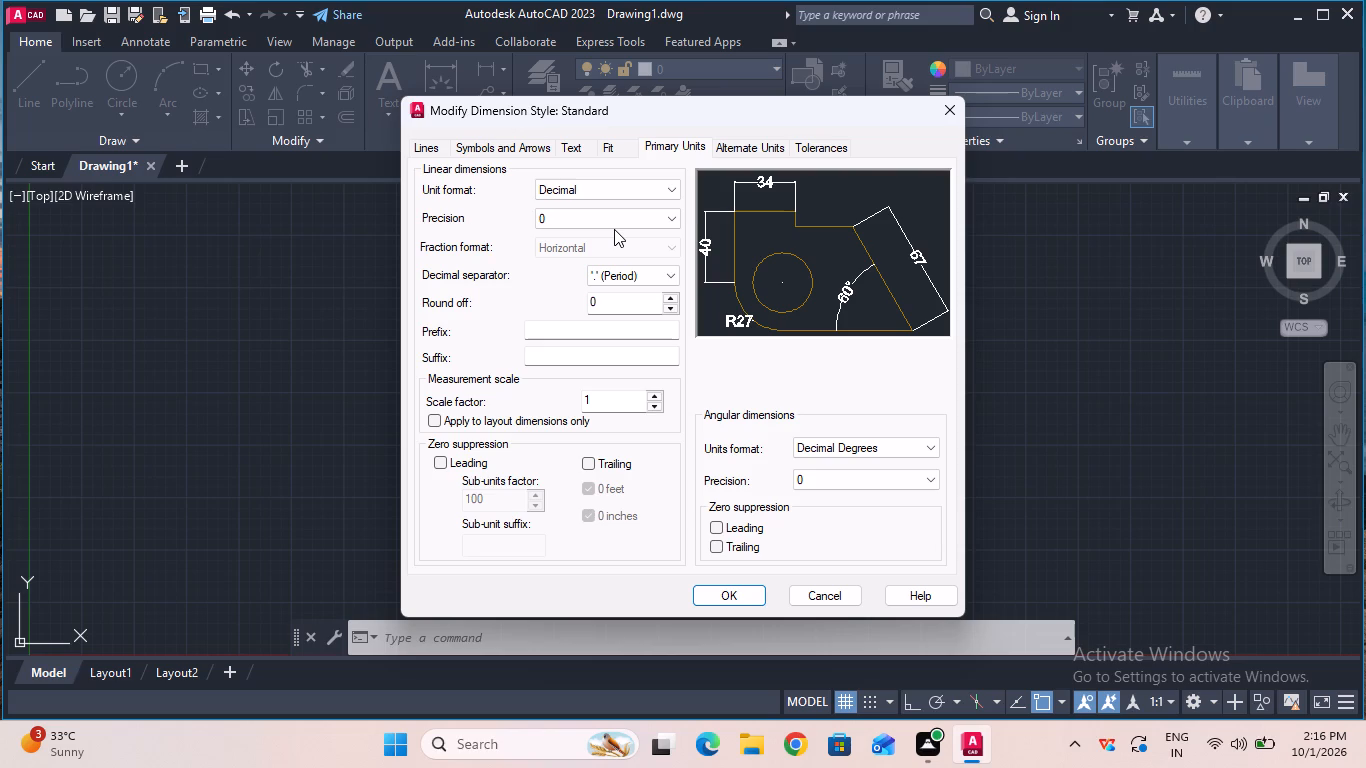
{"action": "left_click", "coordinate": [577, 153]}
{"action": "left_click", "coordinate": [671, 147]}
{"action": "left_click", "coordinate": [711, 589]}
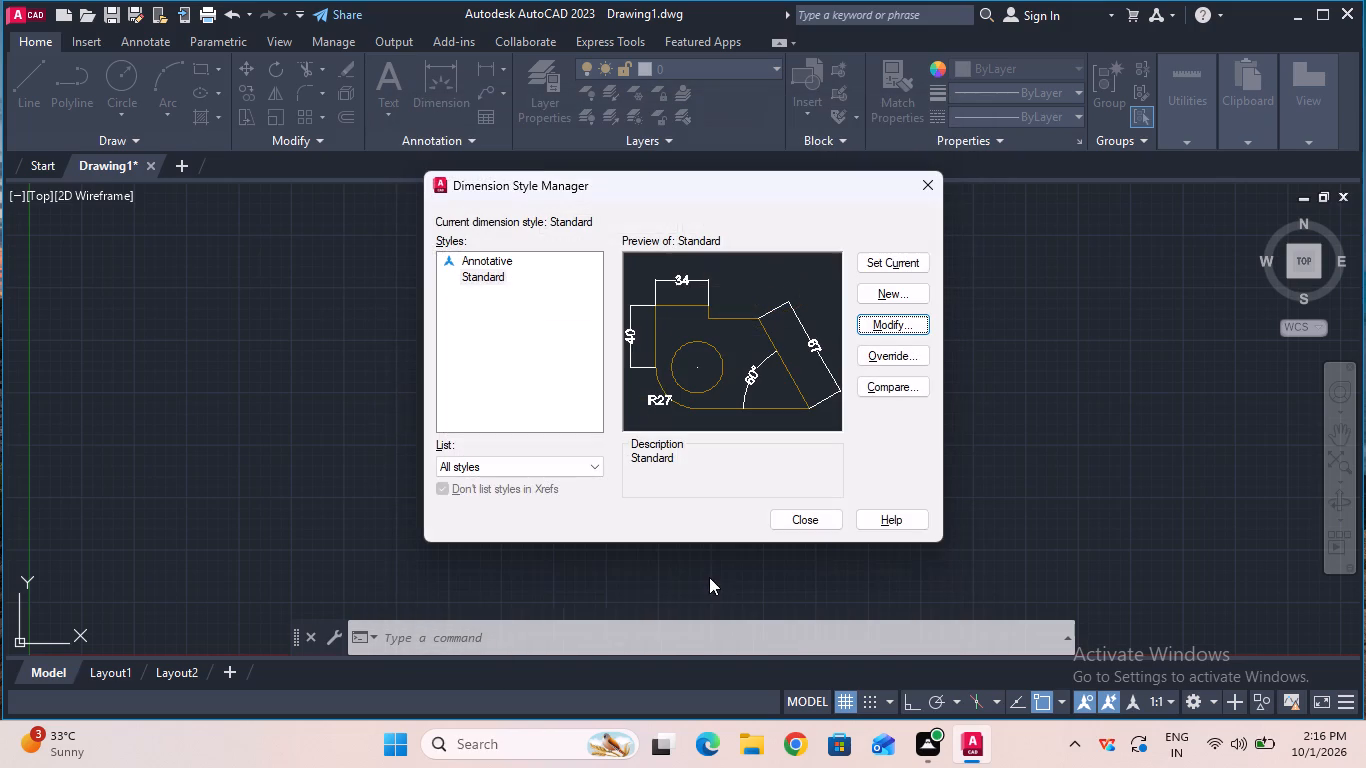
Make Standard the current dimension style and close the style manager.
{"action": "left_click", "coordinate": [893, 264]}
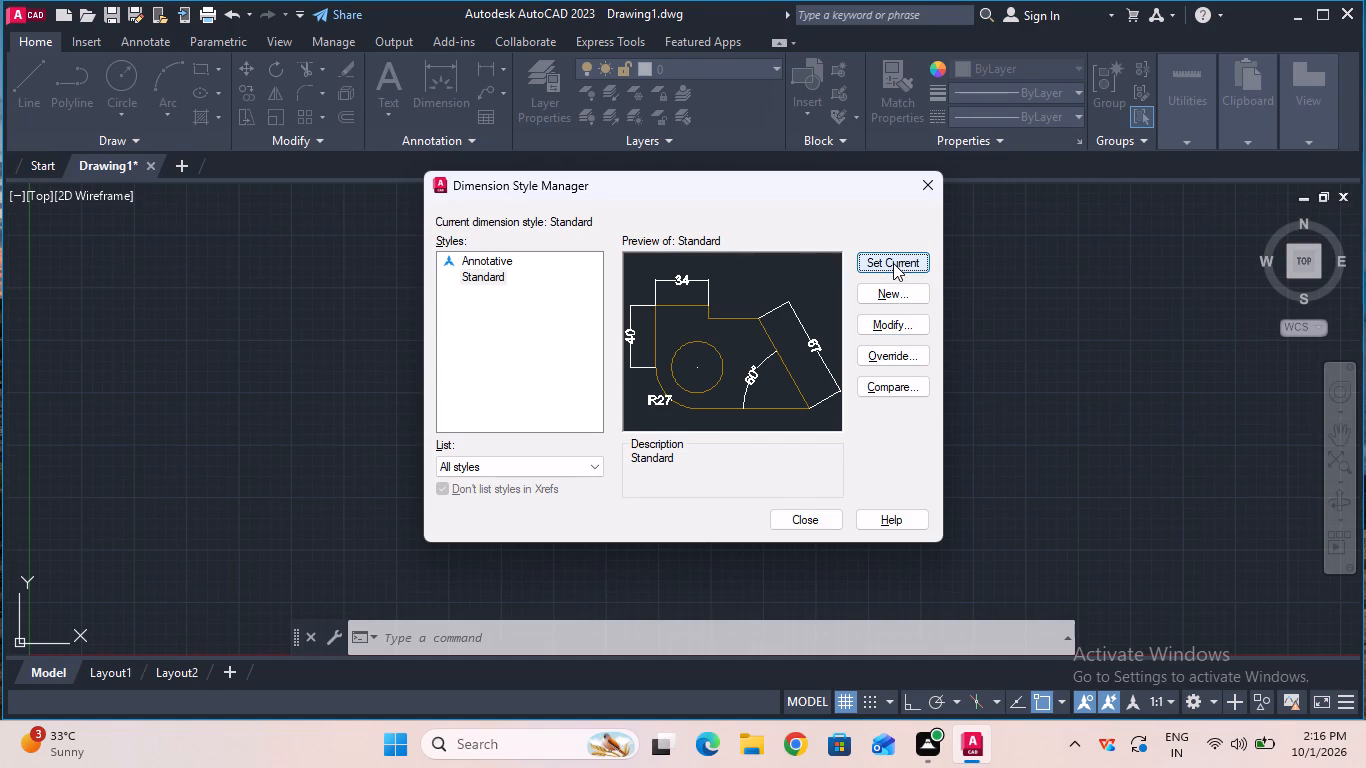
{"action": "left_click", "coordinate": [804, 523]}
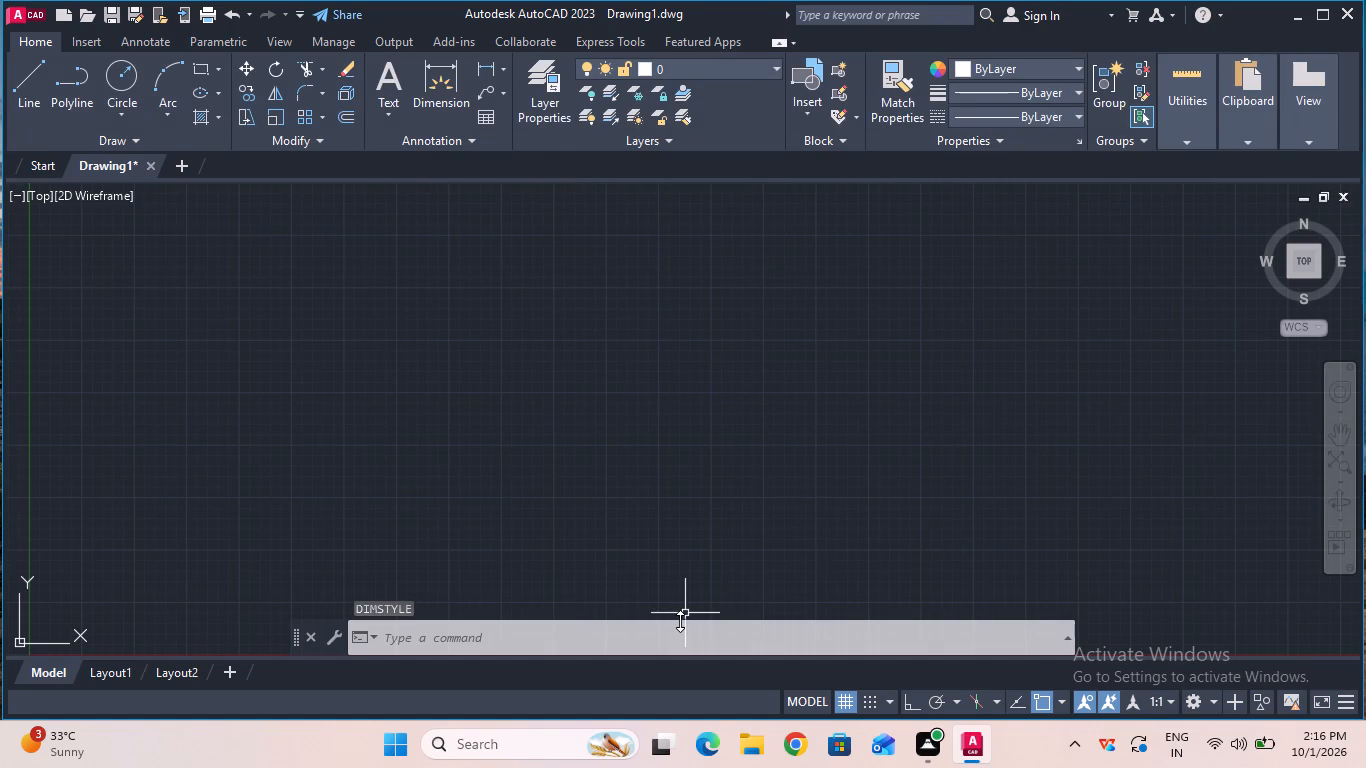
Set the model space limits from 0,0 to 100,100 and show all of that area.
{"action": "left_click", "coordinate": [680, 621]}
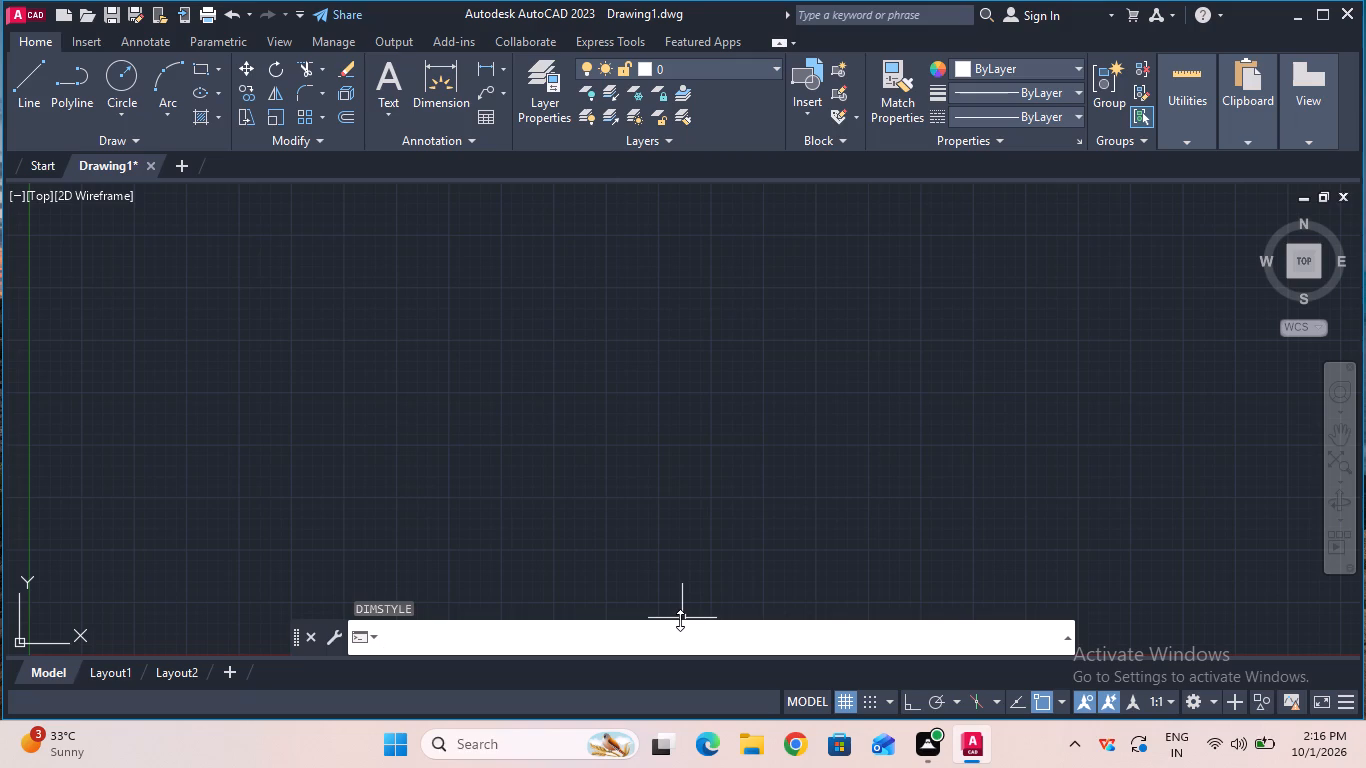
{"action": "key", "text": "l"}
{"action": "key", "text": "i"}
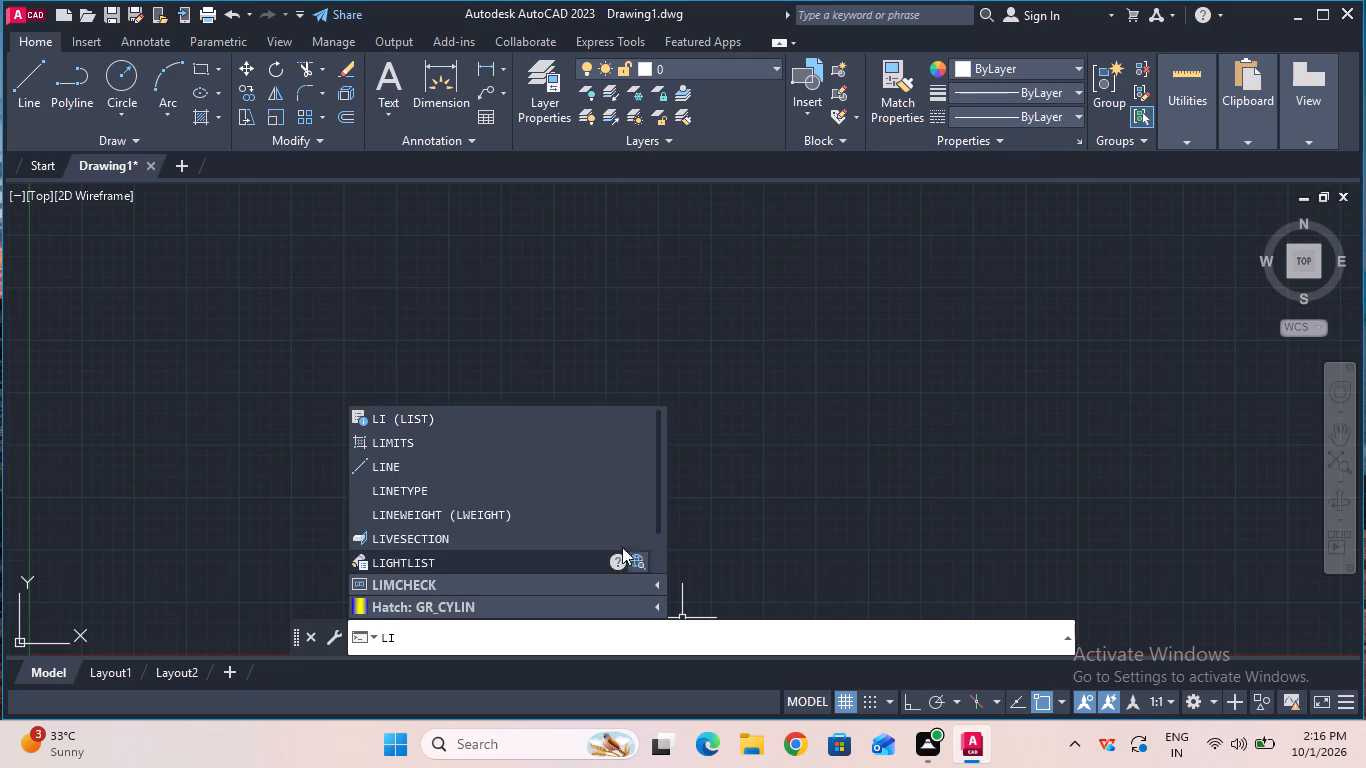
{"action": "left_click", "coordinate": [570, 451]}
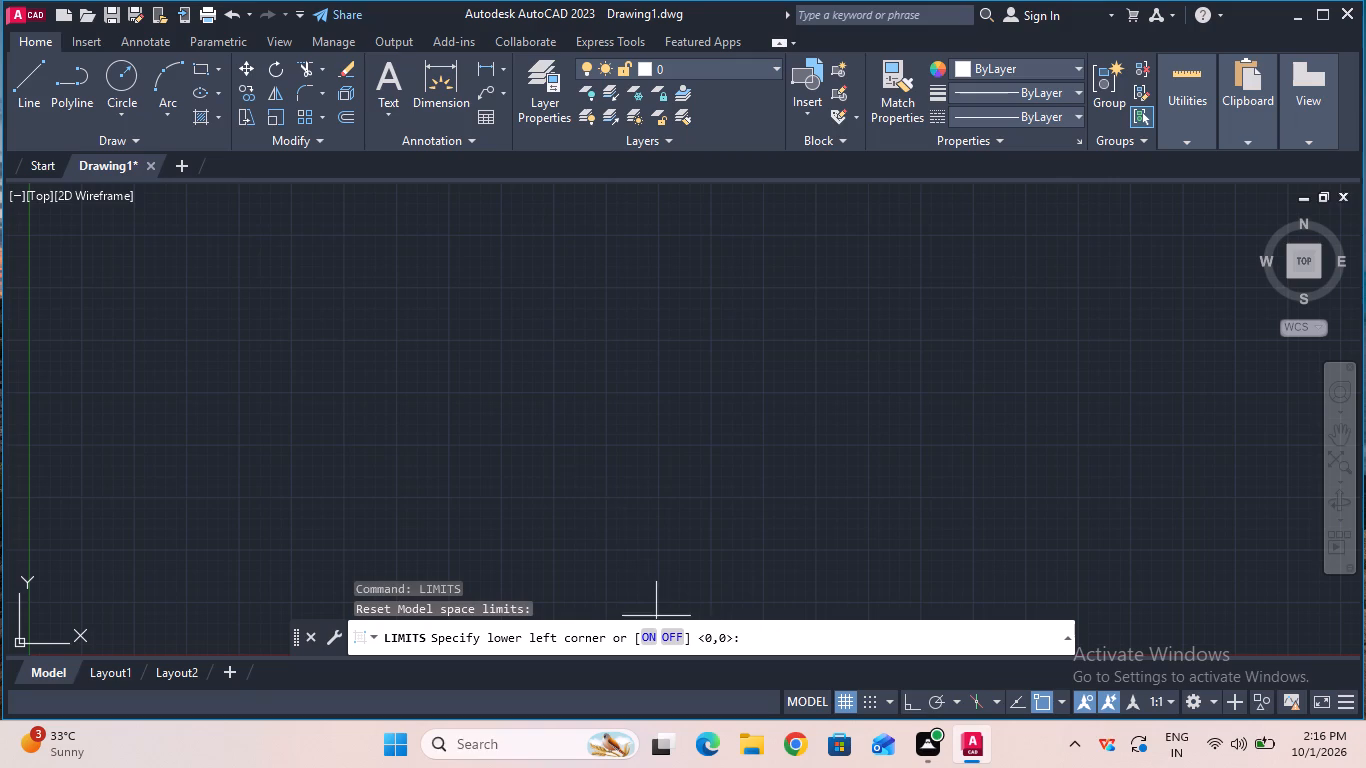
{"action": "left_click", "coordinate": [757, 644]}
{"action": "type", "text": "0,0"}
{"action": "key", "text": "Return"}
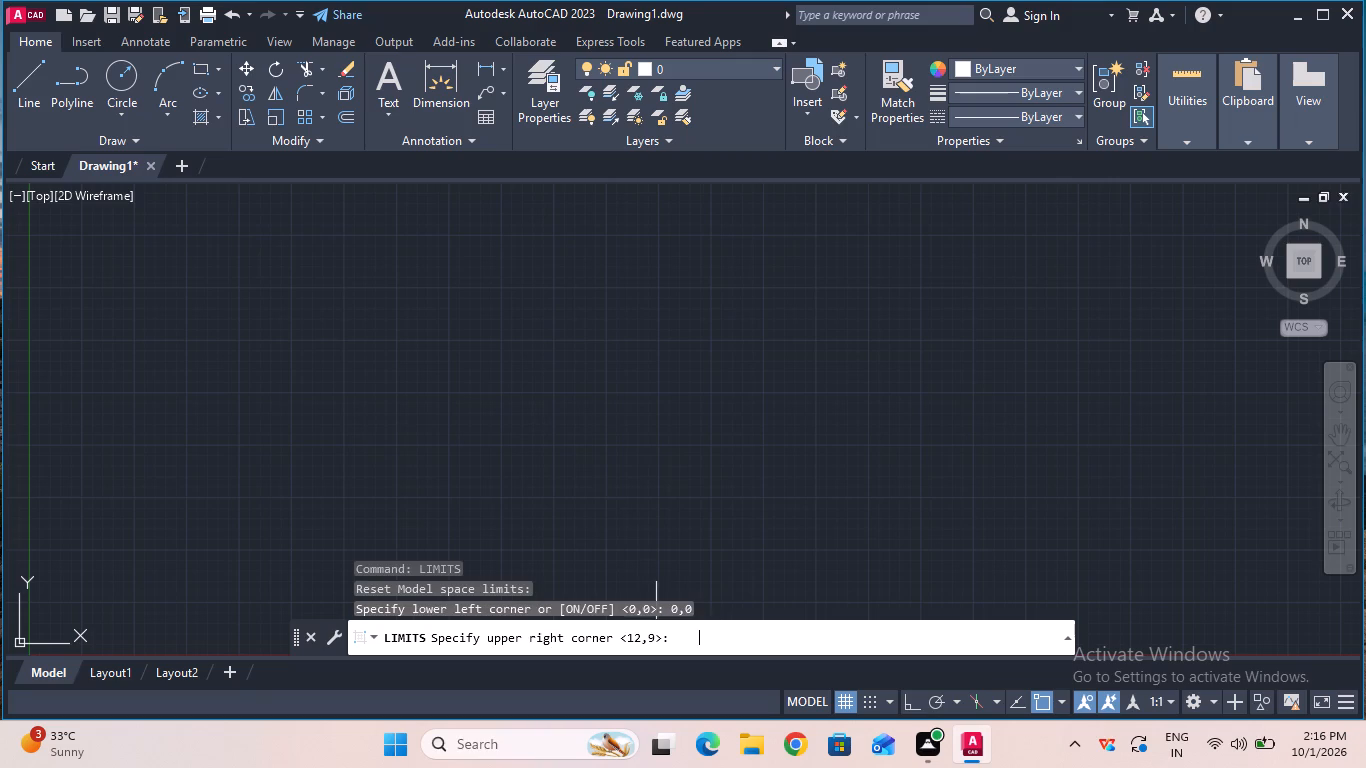
{"action": "type", "text": "100,100"}
{"action": "key", "text": "Return"}
{"action": "key", "text": "z"}
{"action": "key", "text": "Return"}
{"action": "key", "text": "a"}
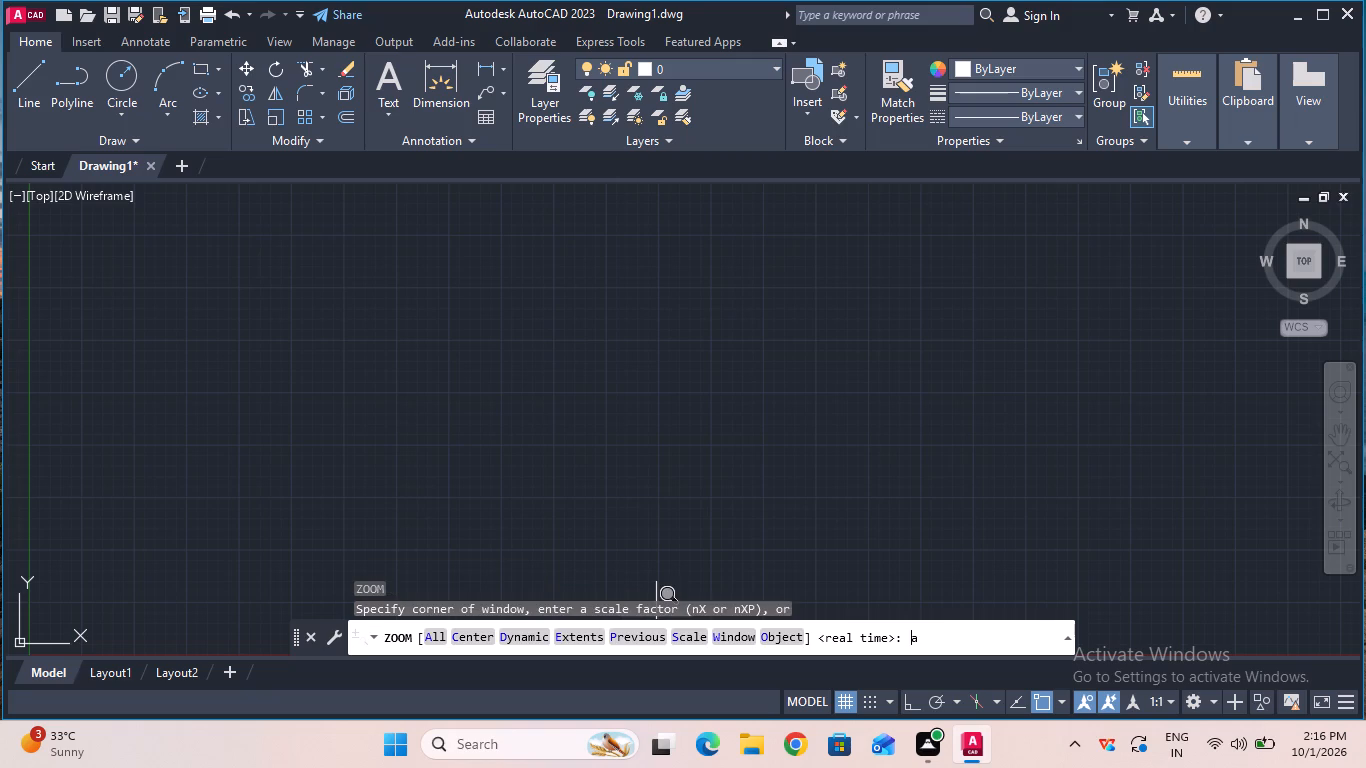
{"action": "key", "text": "Return"}
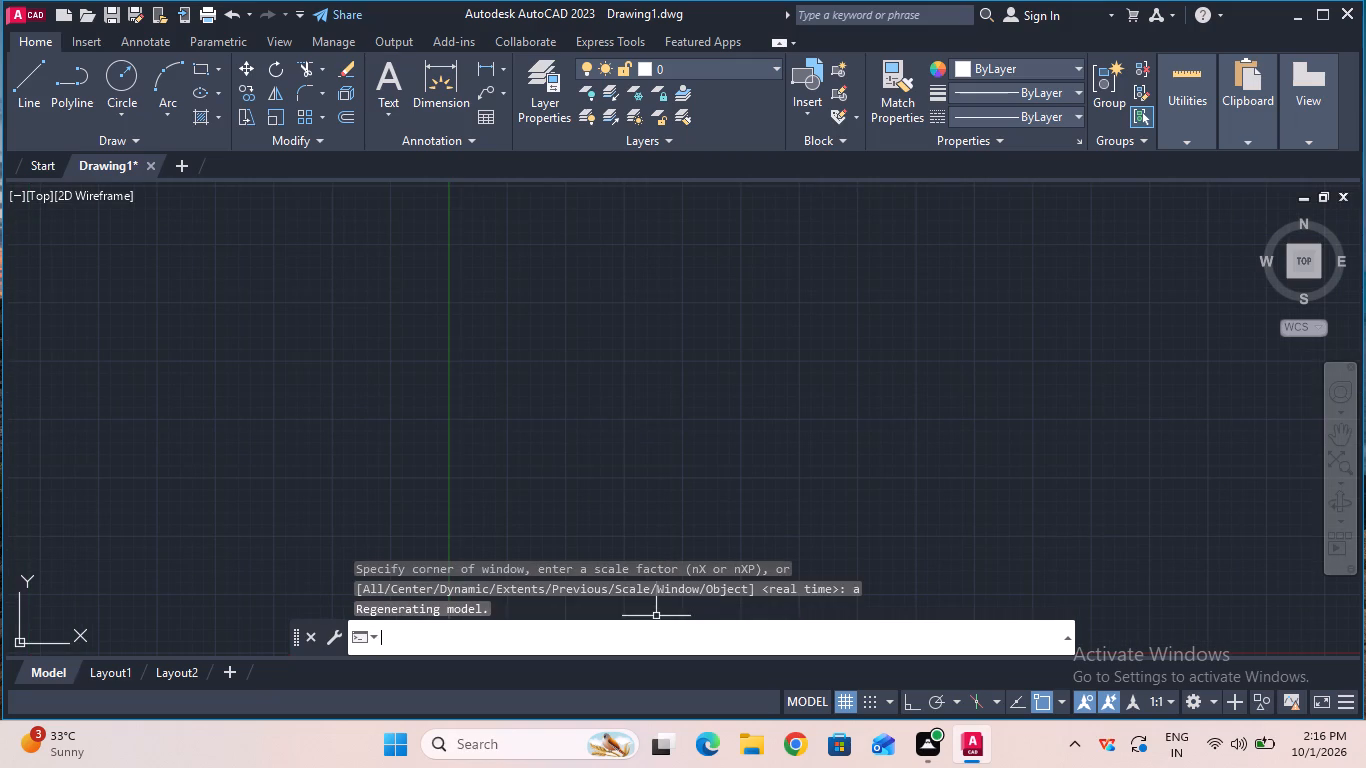
Turn on ortho mode.
{"action": "key", "text": "F8"}
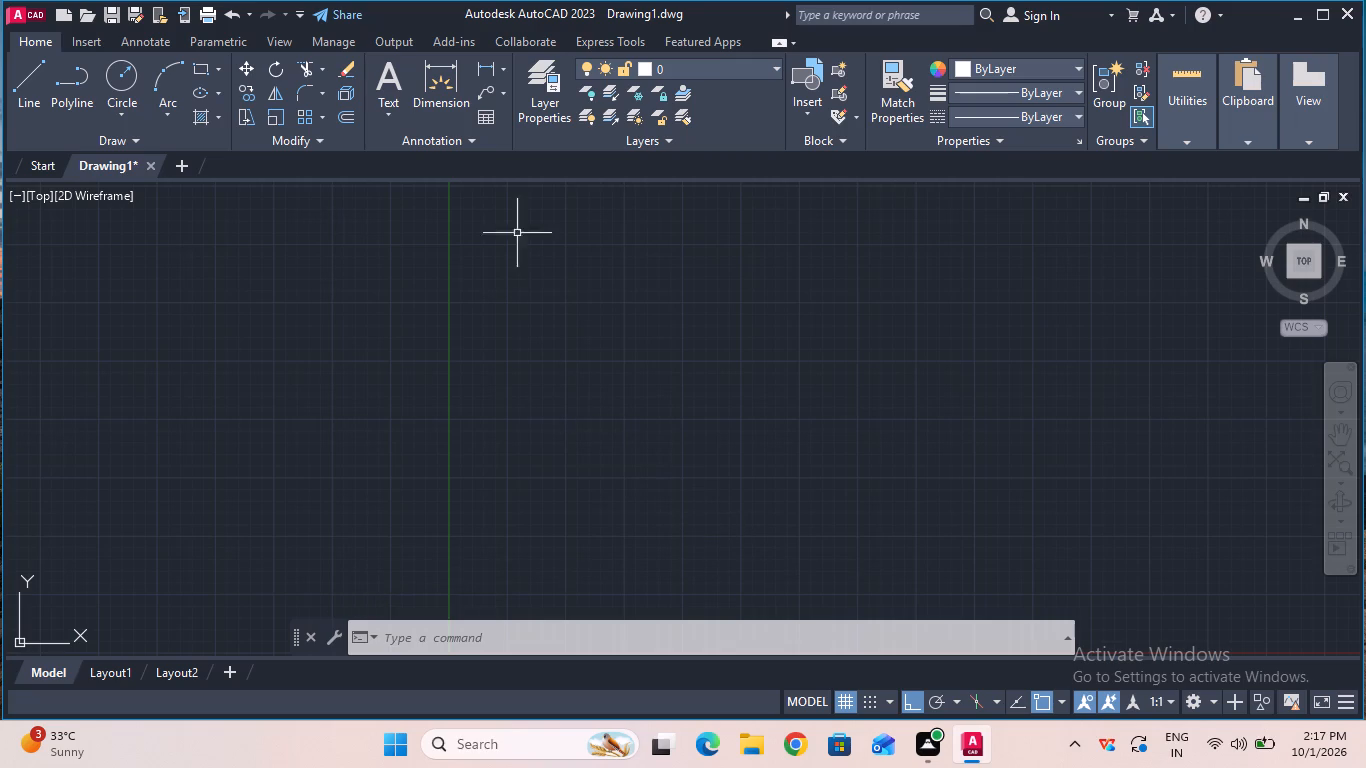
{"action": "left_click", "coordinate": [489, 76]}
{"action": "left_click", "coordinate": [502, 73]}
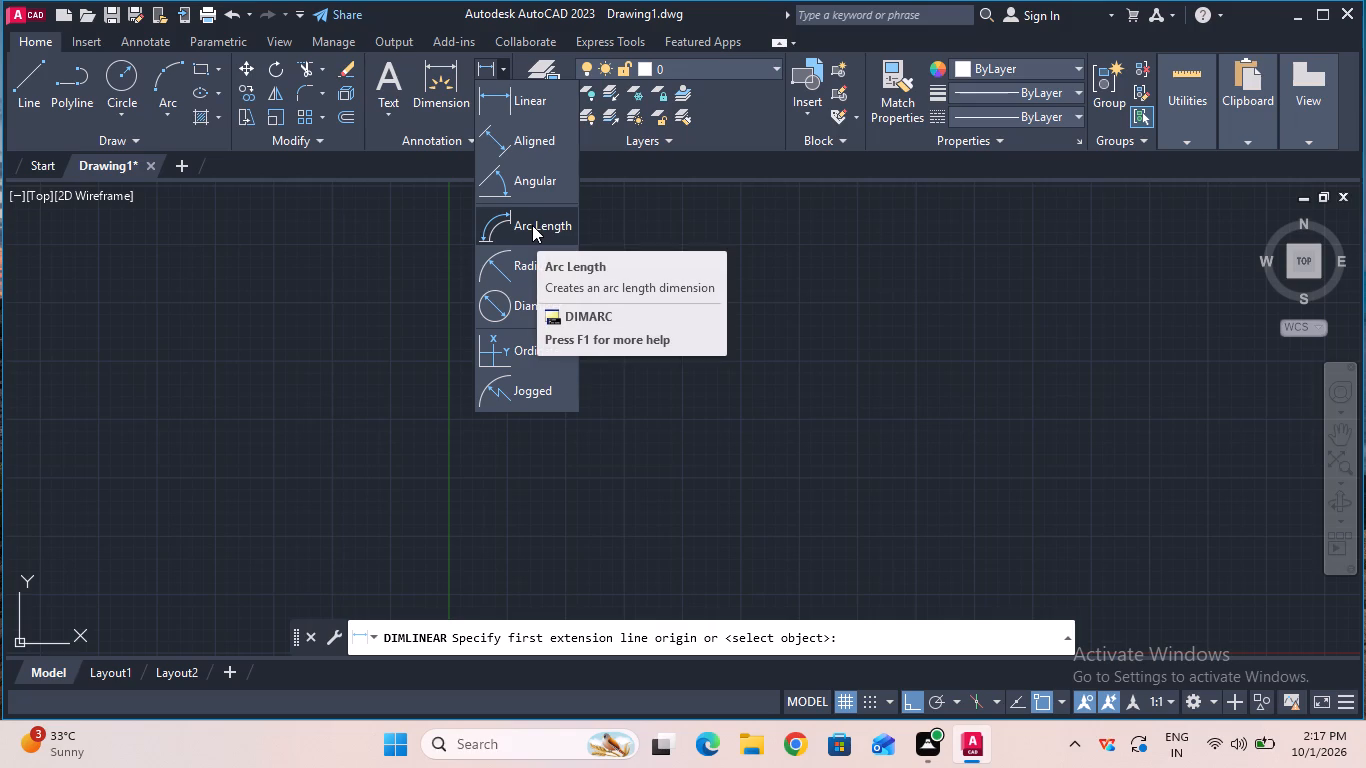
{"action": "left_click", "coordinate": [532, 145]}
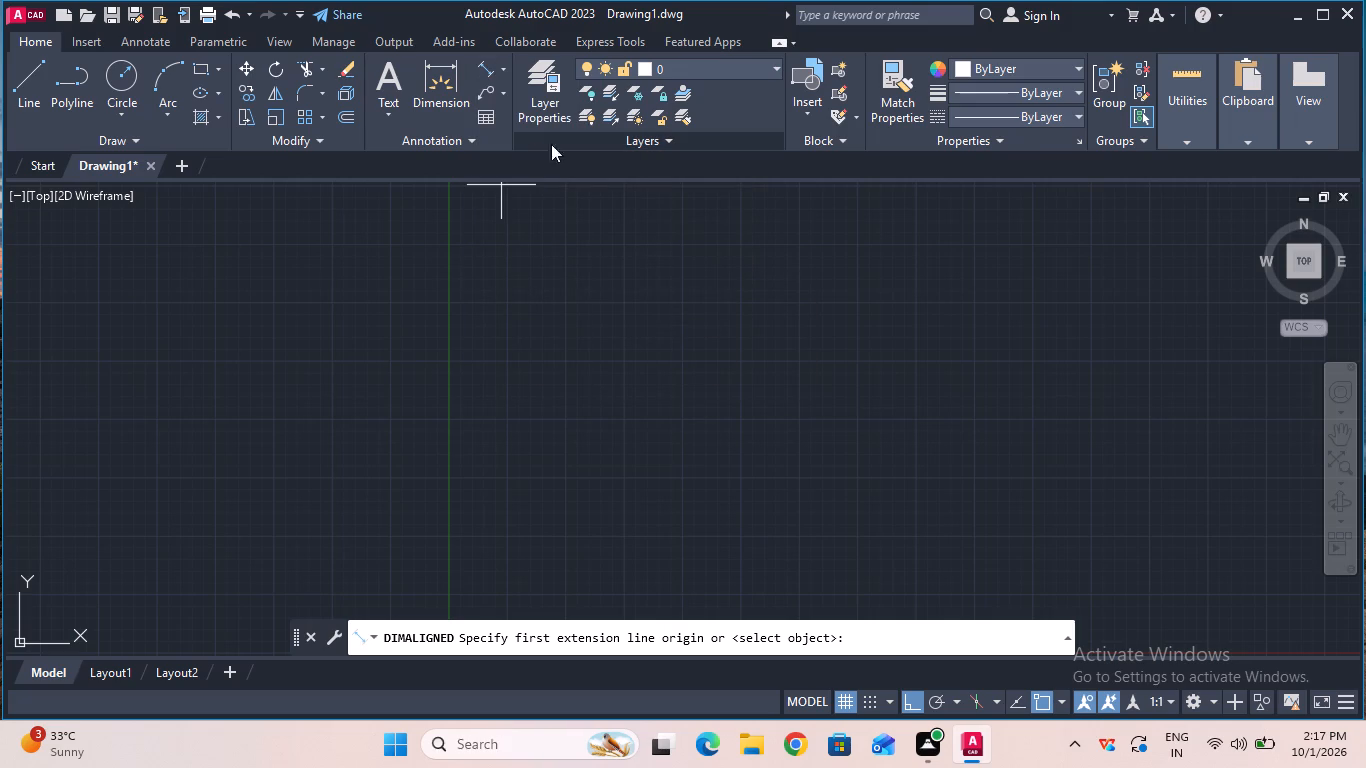
Load the CENTER linetype from acad.lin into the drawing and accept the linetype list.
{"action": "left_click", "coordinate": [960, 125]}
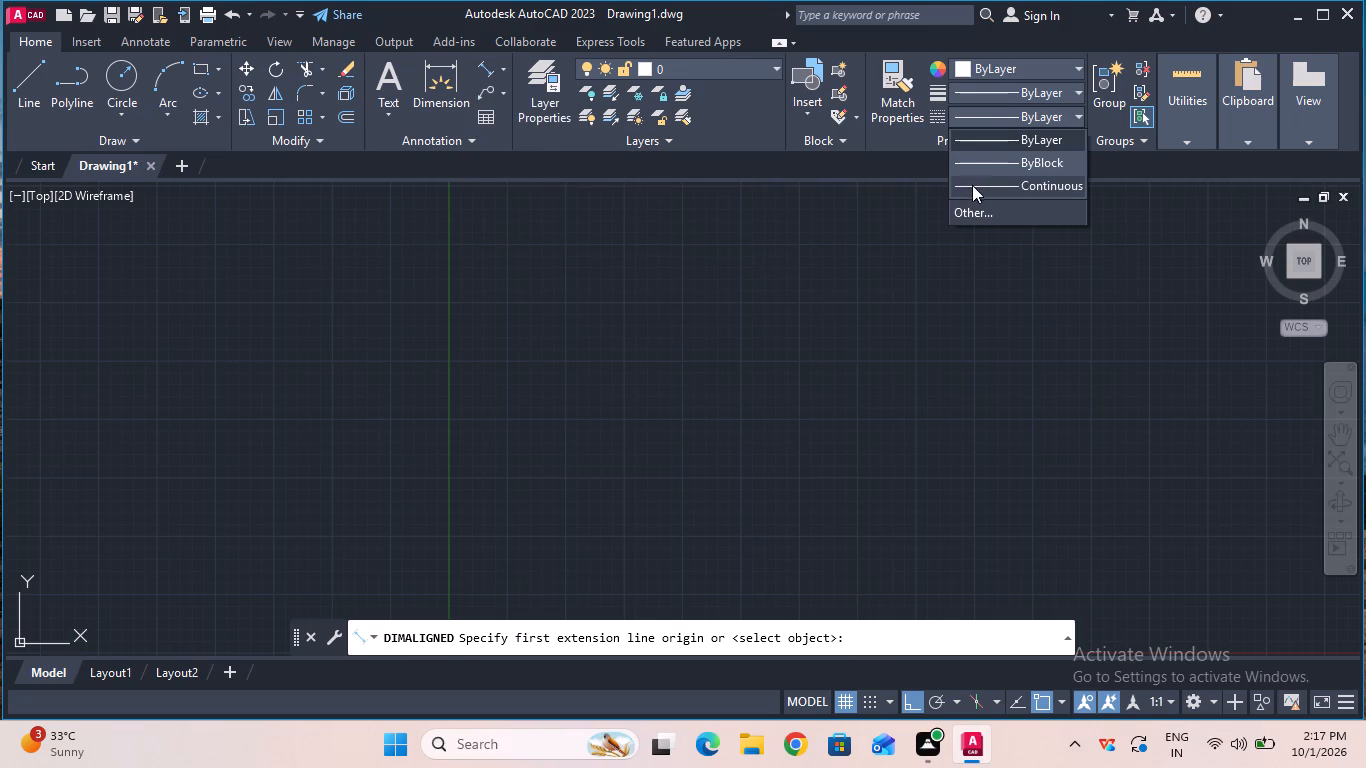
{"action": "left_click", "coordinate": [985, 217]}
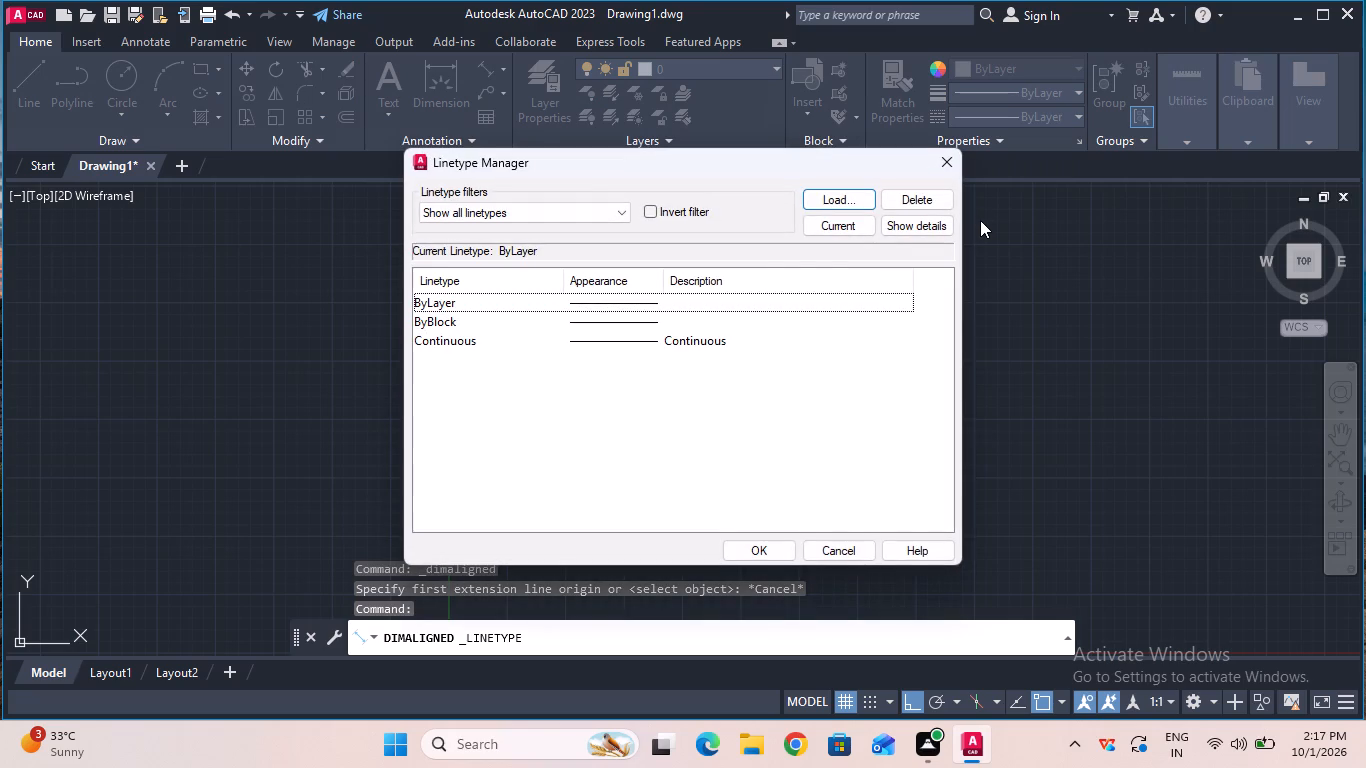
{"action": "left_click", "coordinate": [820, 202]}
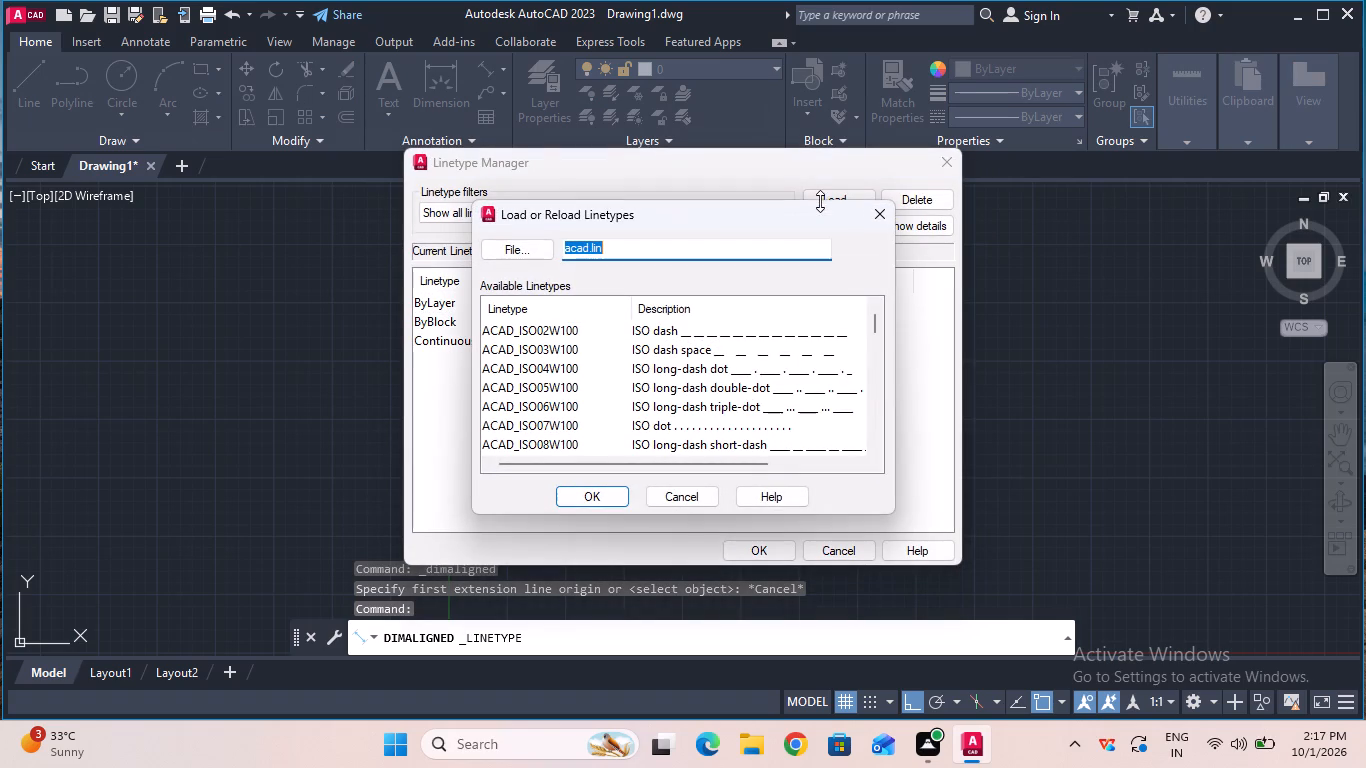
{"action": "left_click_drag", "start_coordinate": [871, 319], "coordinate": [872, 332]}
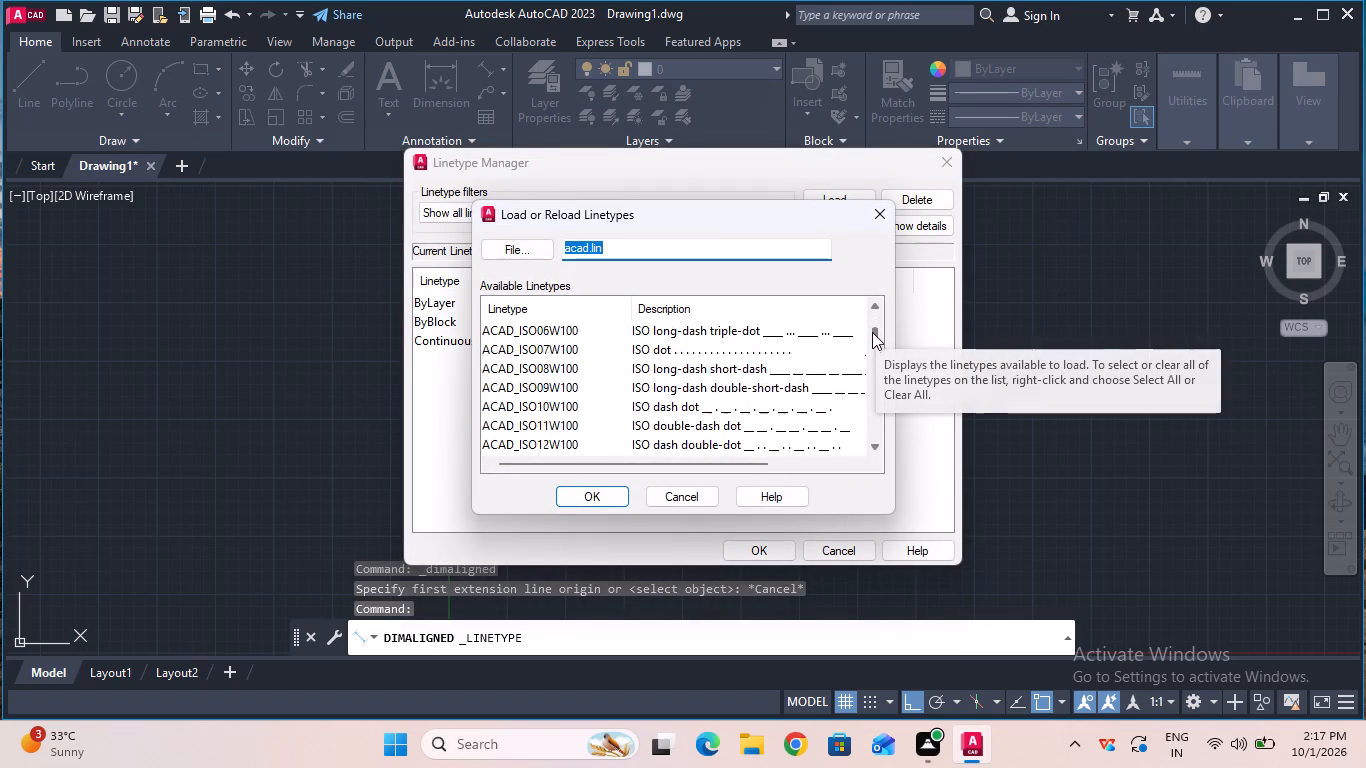
{"action": "left_click_drag", "start_coordinate": [872, 332], "coordinate": [874, 357]}
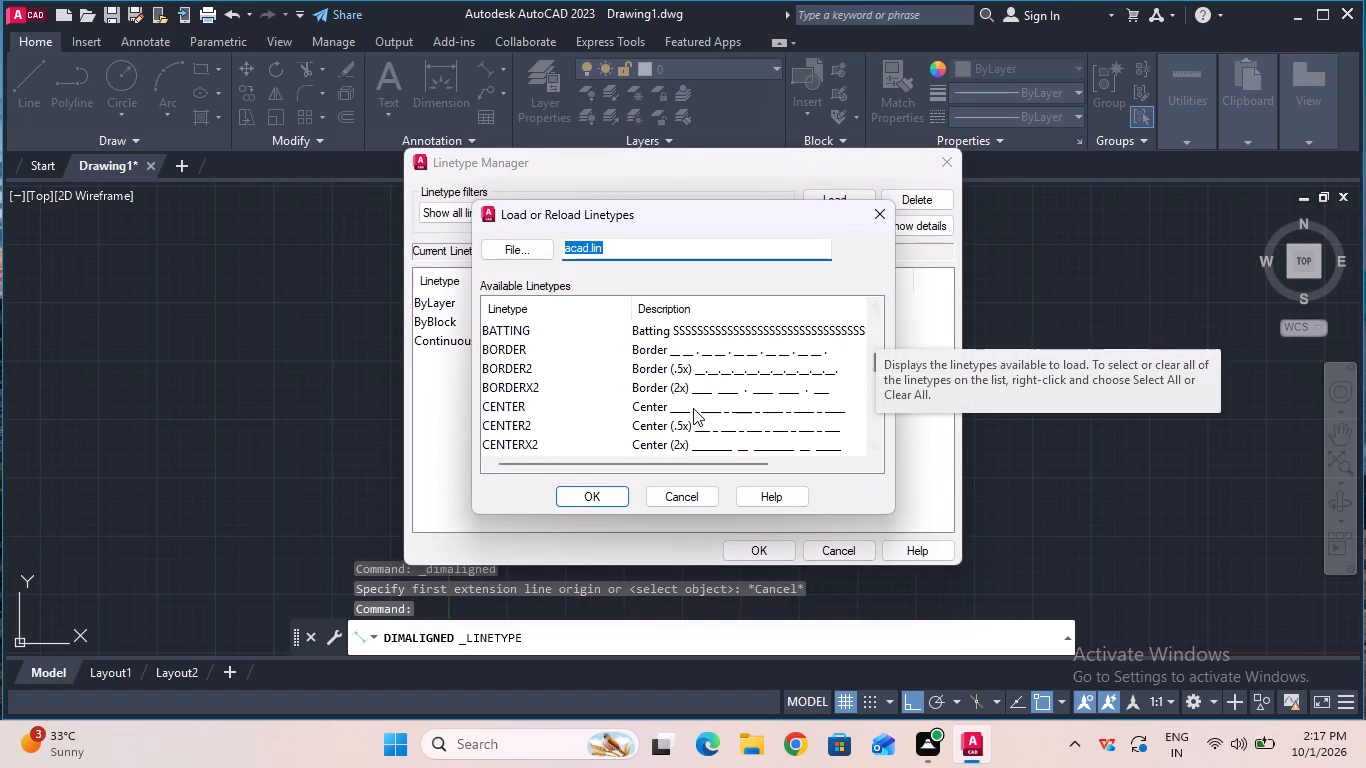
{"action": "left_click", "coordinate": [693, 408]}
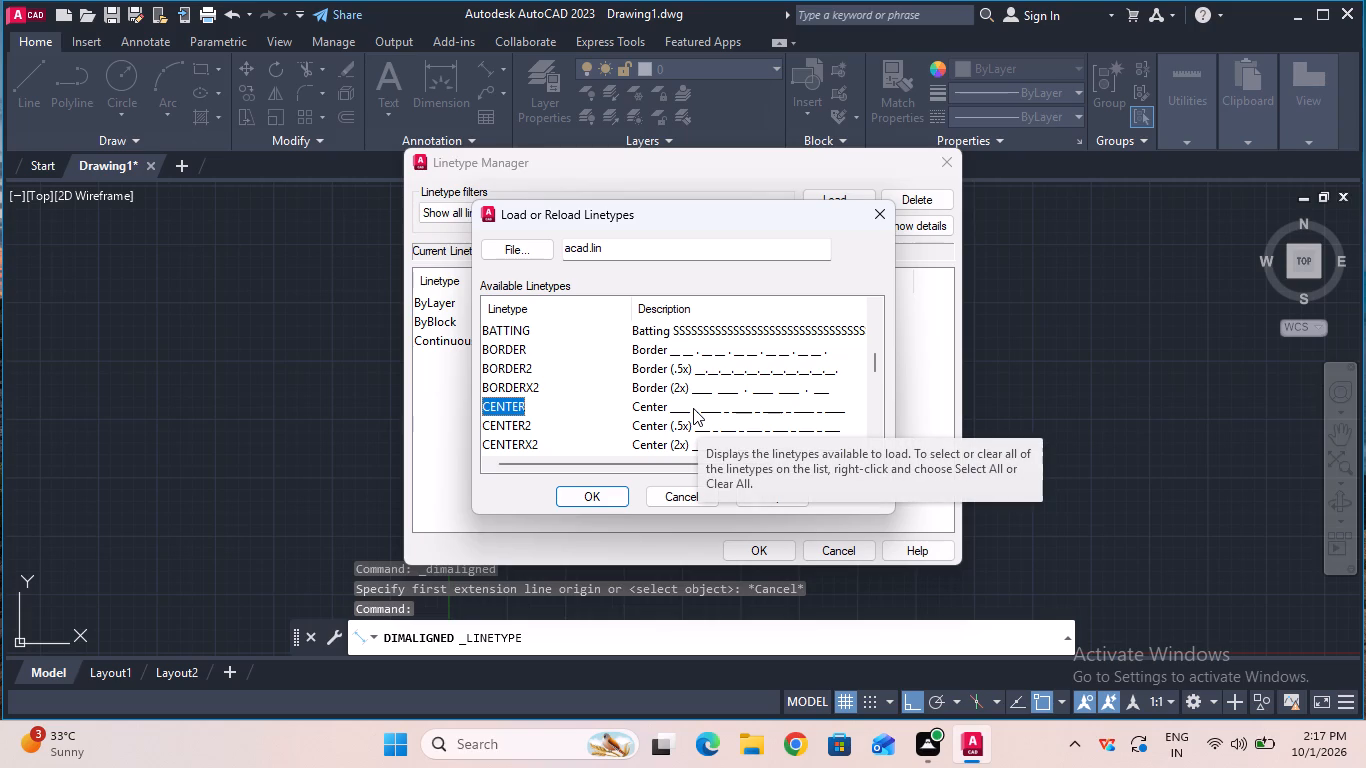
{"action": "left_click", "coordinate": [599, 500]}
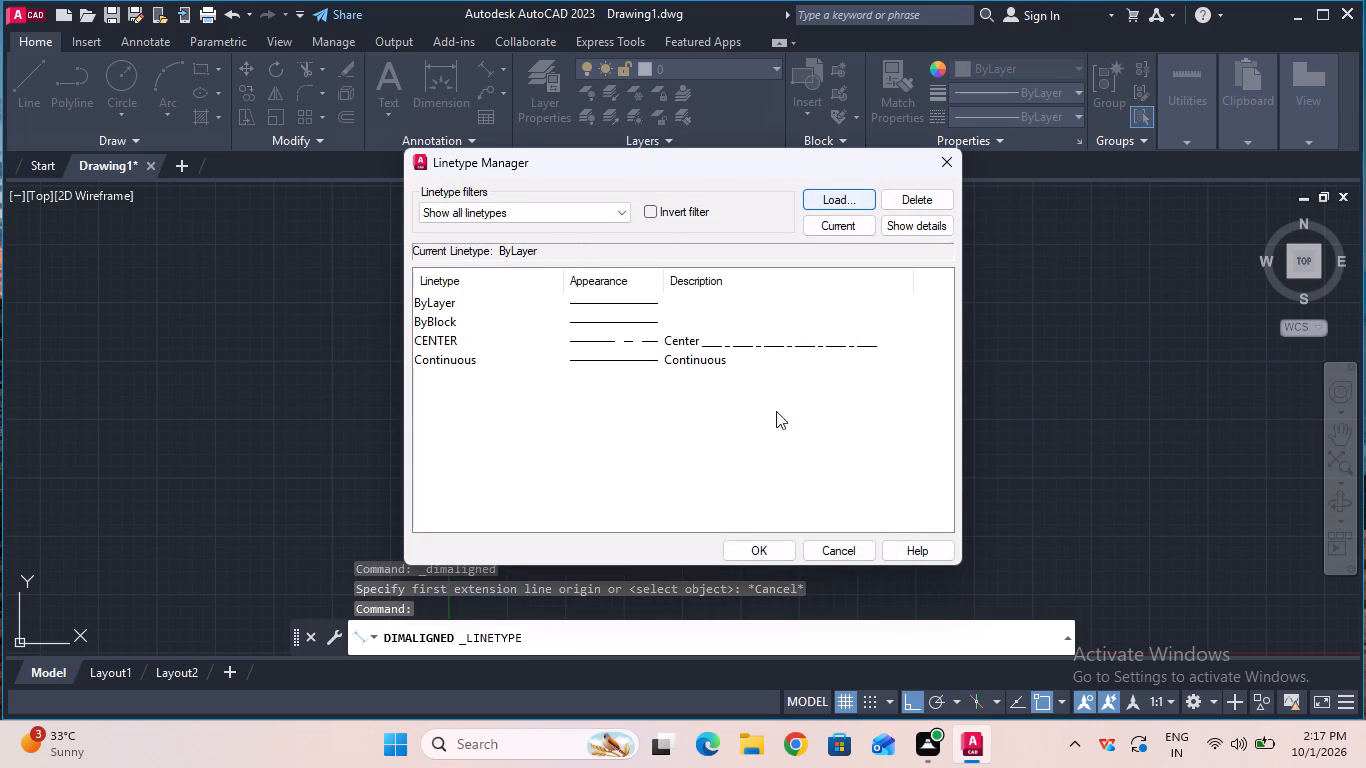
{"action": "left_click", "coordinate": [748, 546]}
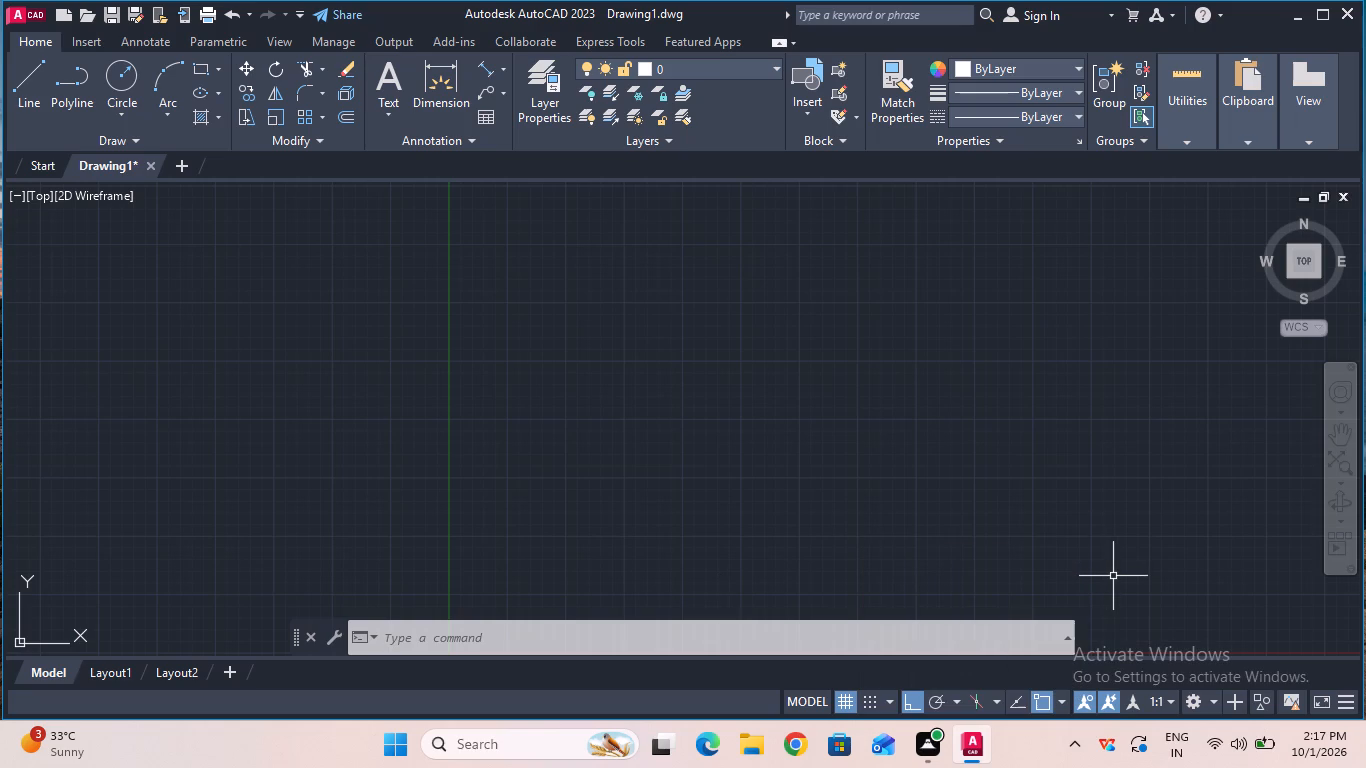
Switch to isometric drafting on the top isoplane.
{"action": "left_click", "coordinate": [998, 701]}
{"action": "left_click", "coordinate": [1034, 642]}
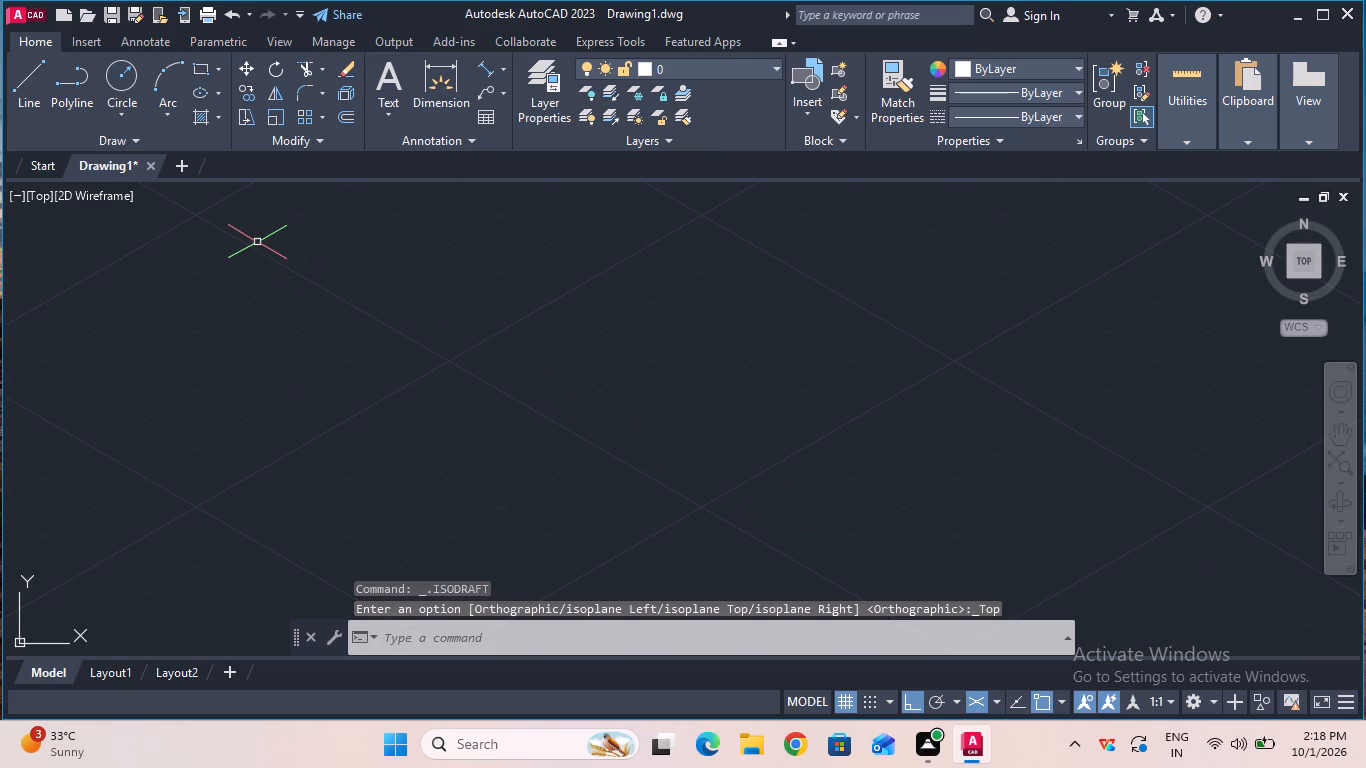
Draw a 56 mm line along the 30° isometric axis as the first edge of the base.
{"action": "left_click", "coordinate": [41, 107]}
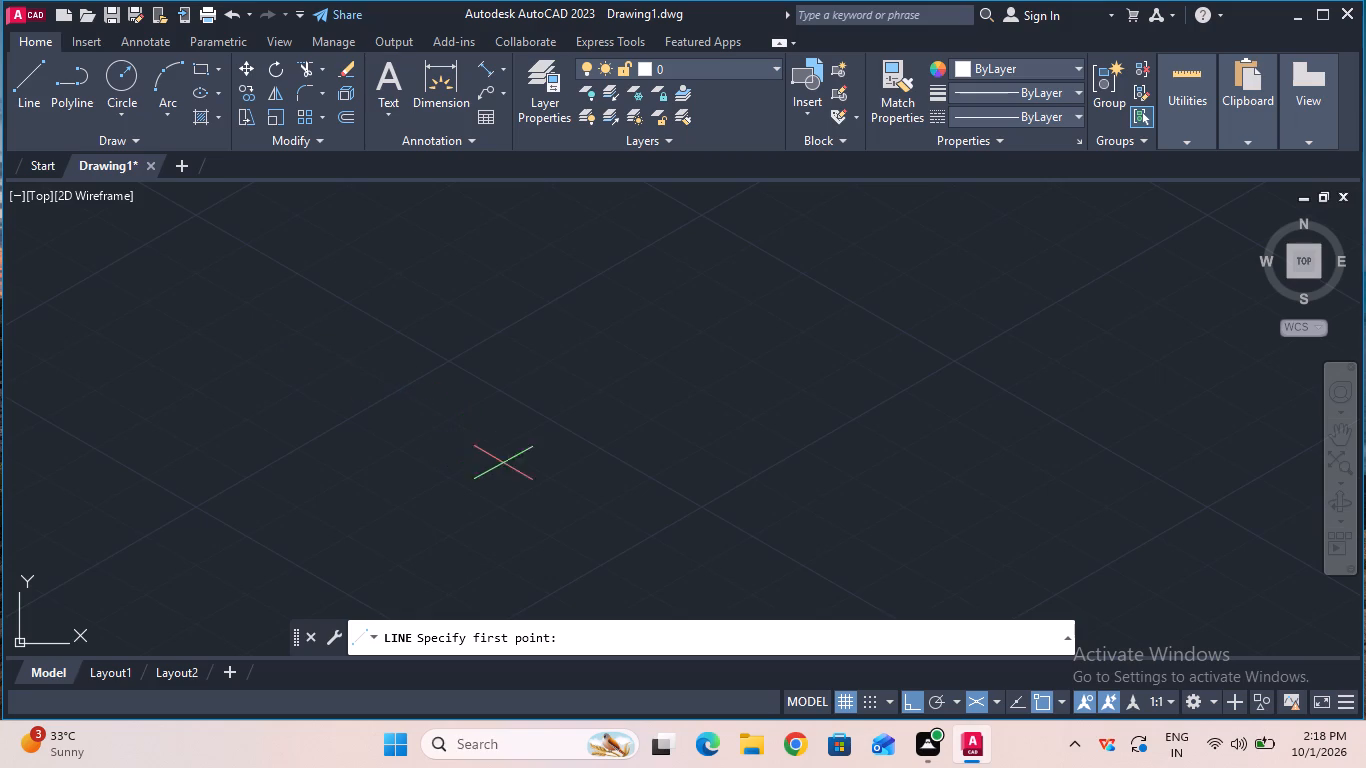
{"action": "left_click", "coordinate": [699, 504]}
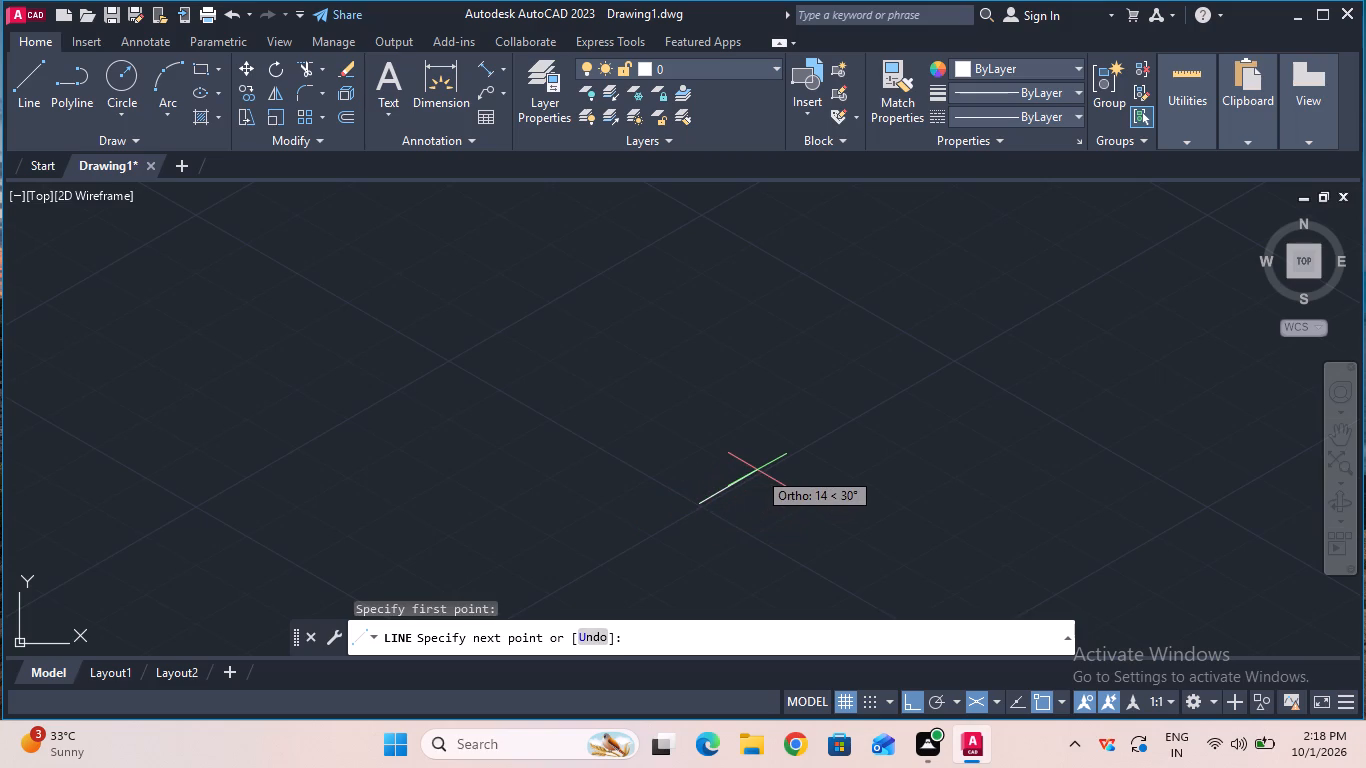
{"action": "key", "text": "5"}
{"action": "key", "text": "6"}
{"action": "key", "text": "Return"}
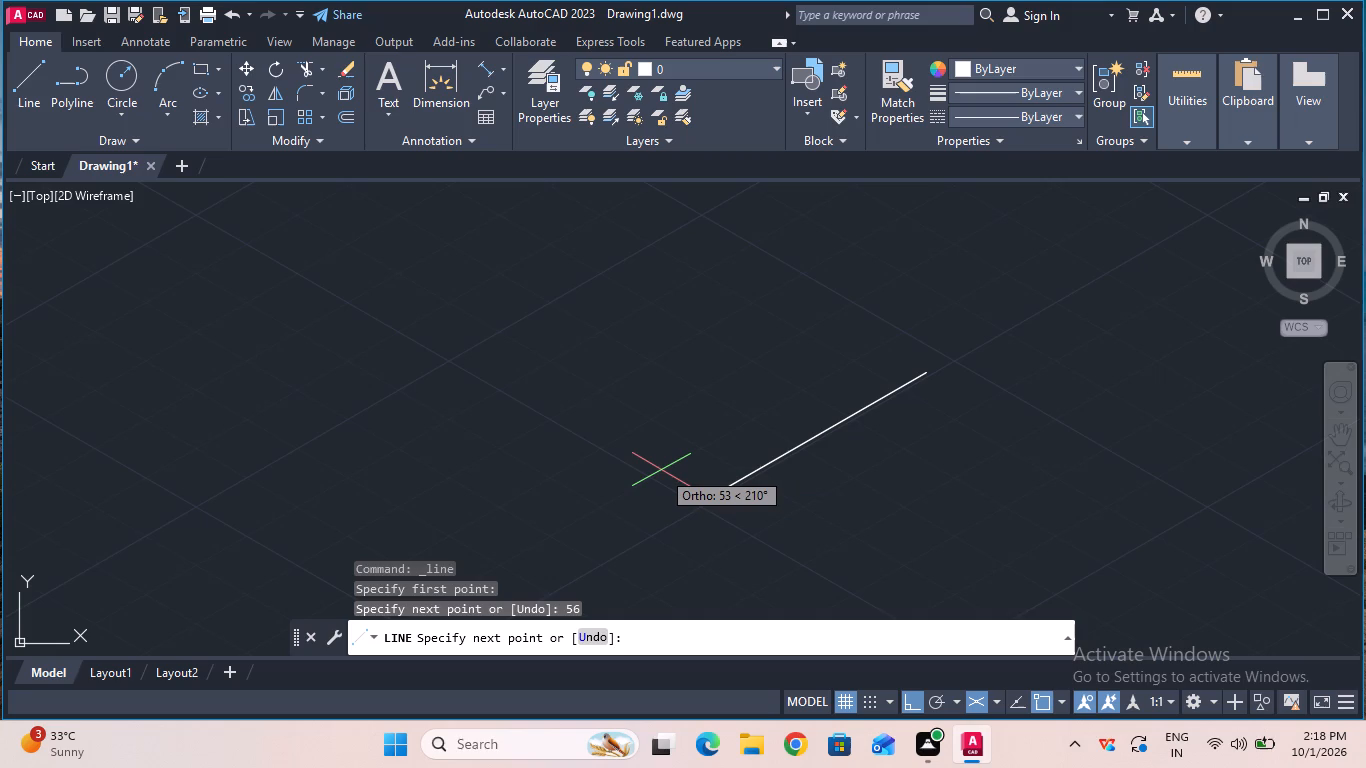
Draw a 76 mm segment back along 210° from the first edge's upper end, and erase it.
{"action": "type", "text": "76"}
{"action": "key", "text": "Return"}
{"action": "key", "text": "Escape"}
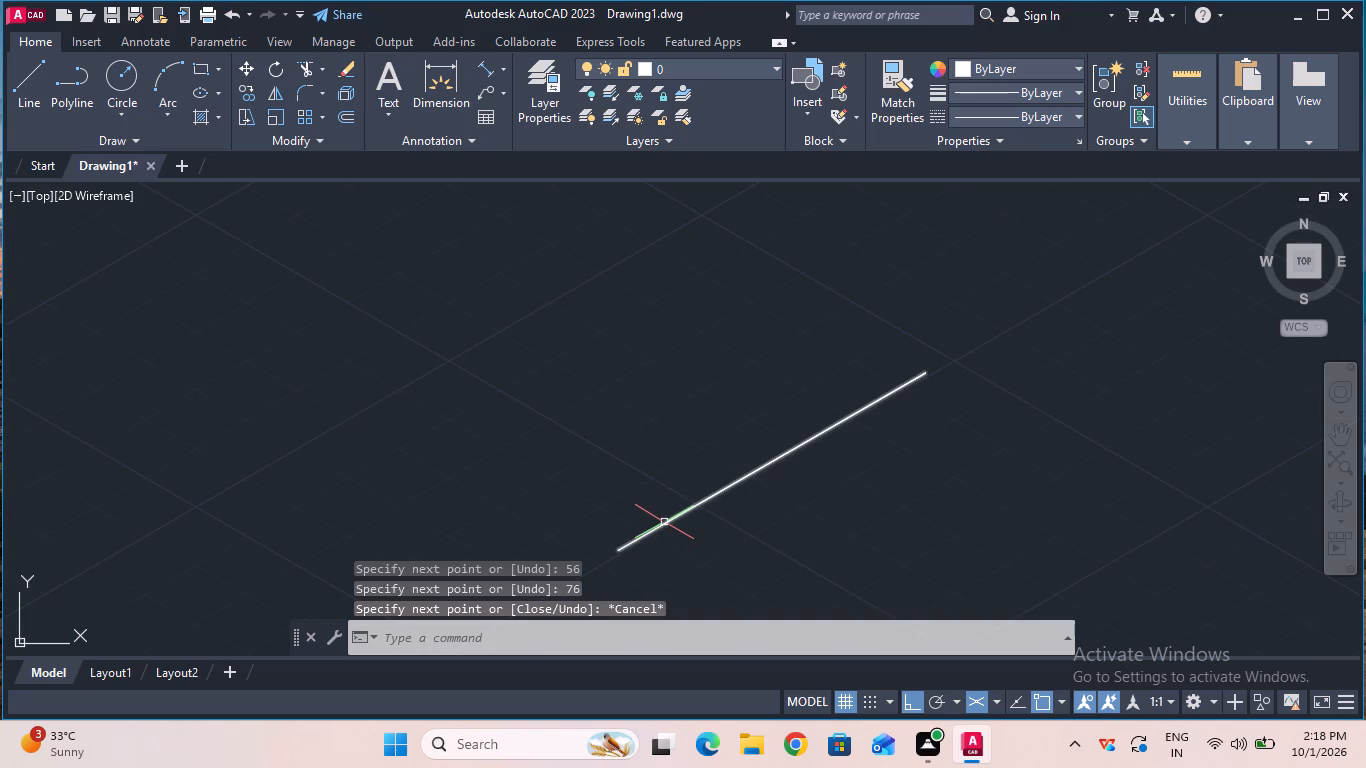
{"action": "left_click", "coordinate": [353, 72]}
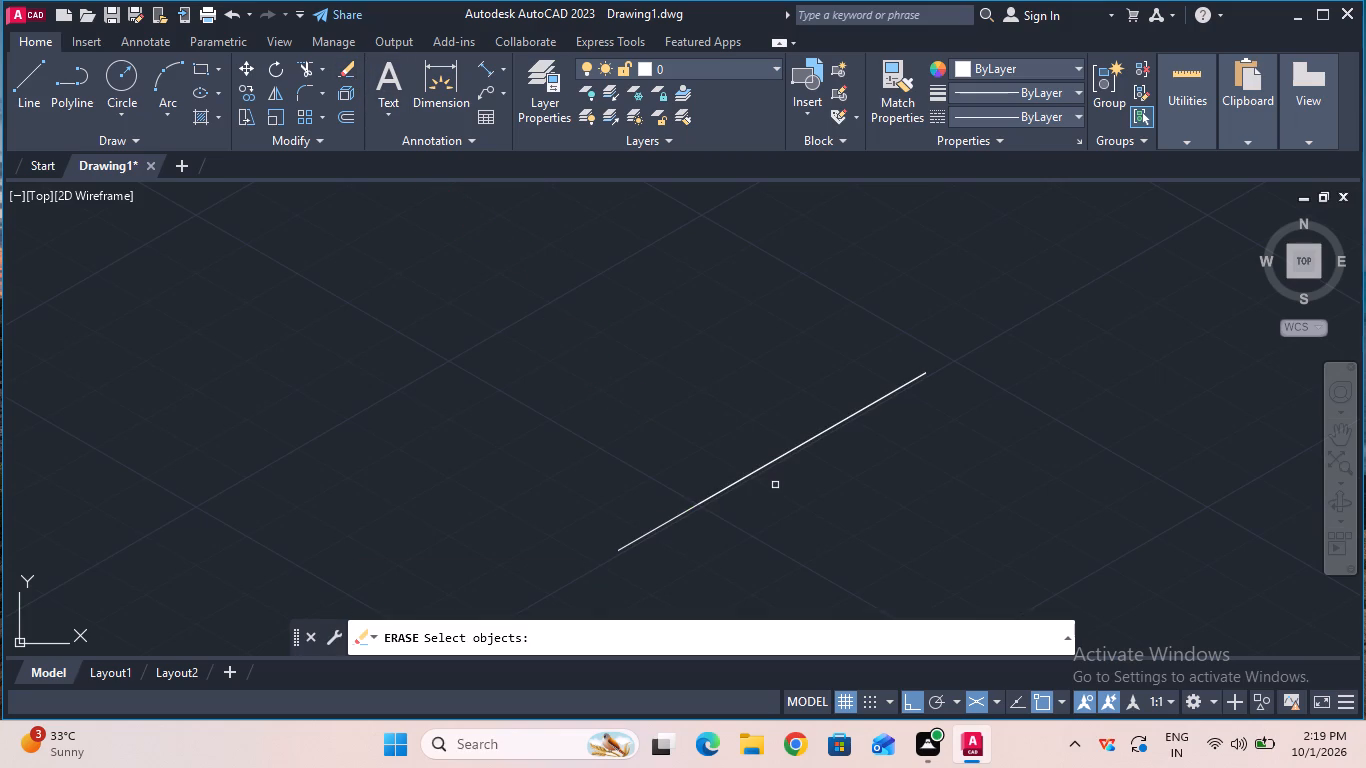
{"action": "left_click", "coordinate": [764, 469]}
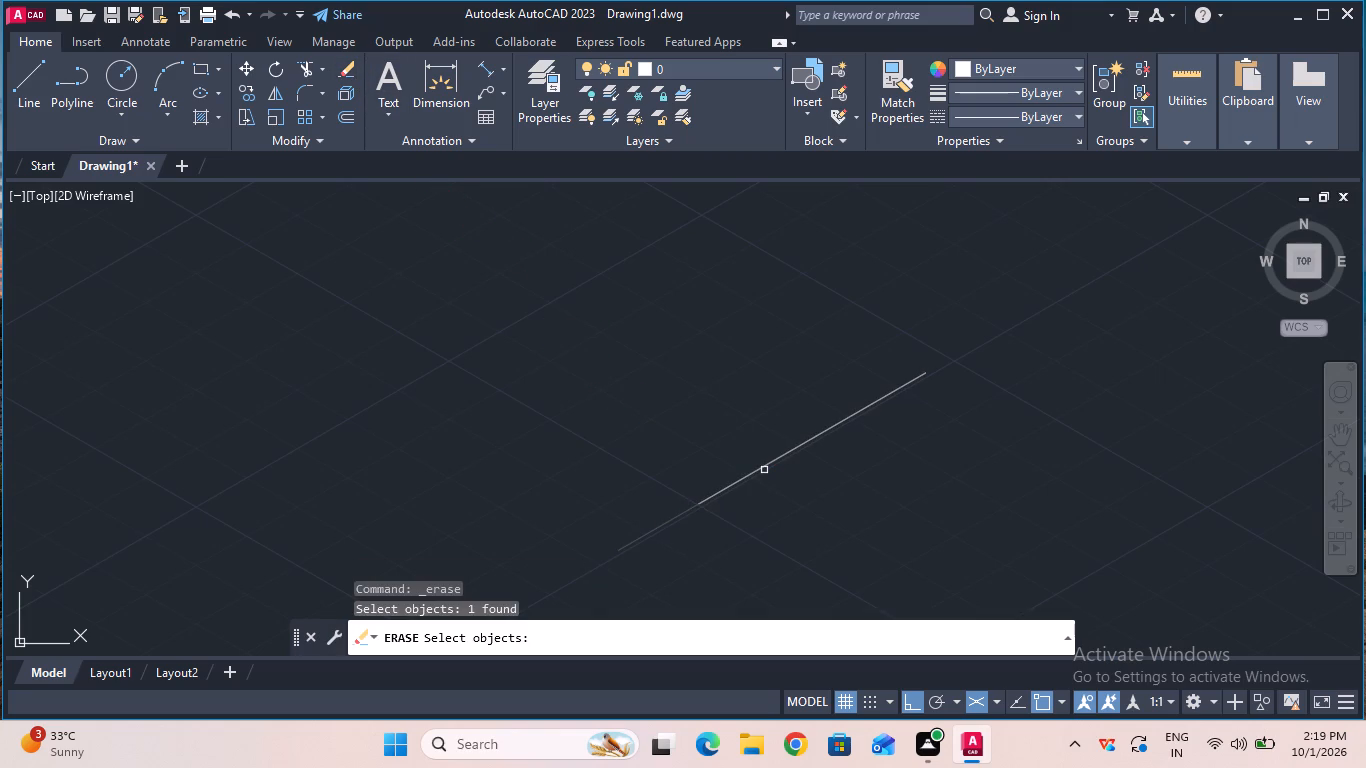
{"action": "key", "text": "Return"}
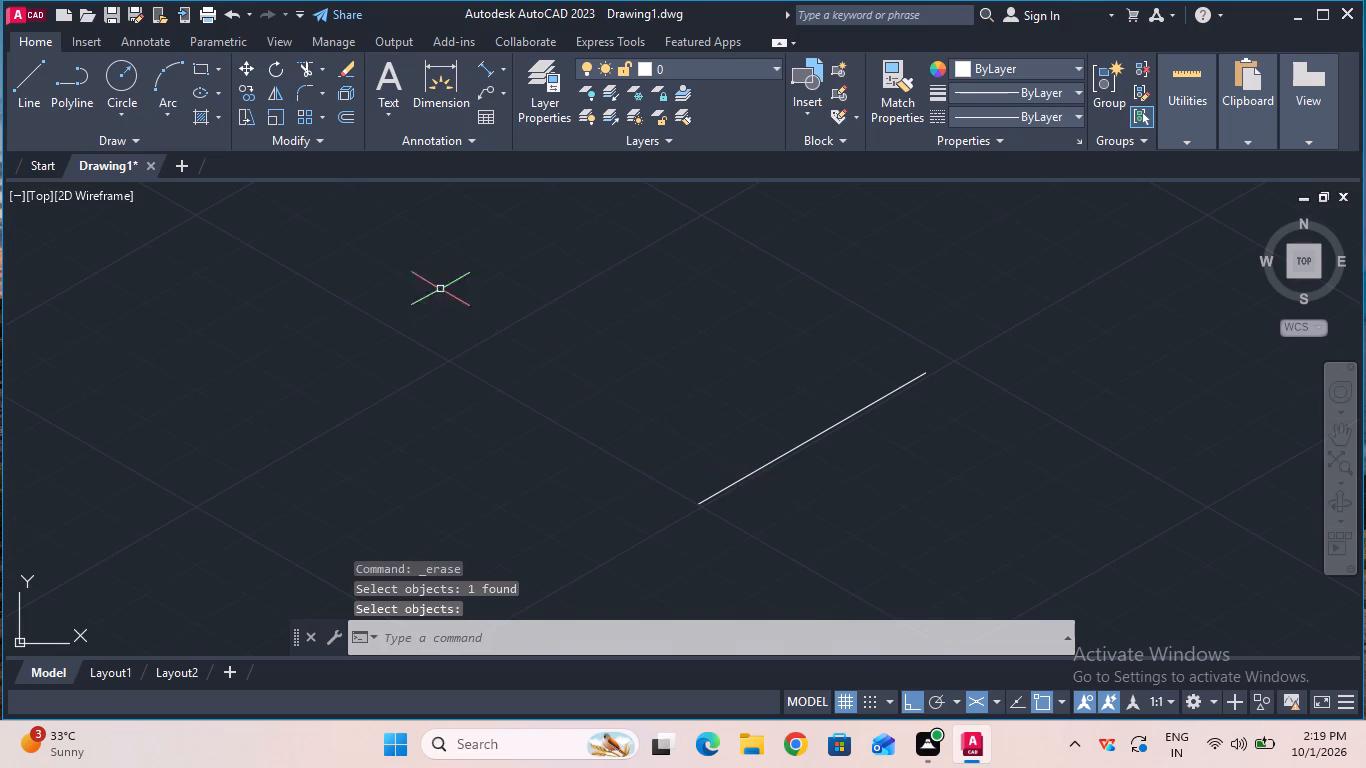
From the first edge's lower end, draw lines of 76 mm at 150°, 56 mm at 30° and 76 mm at 330° to close the base outline.
{"action": "left_click", "coordinate": [16, 68]}
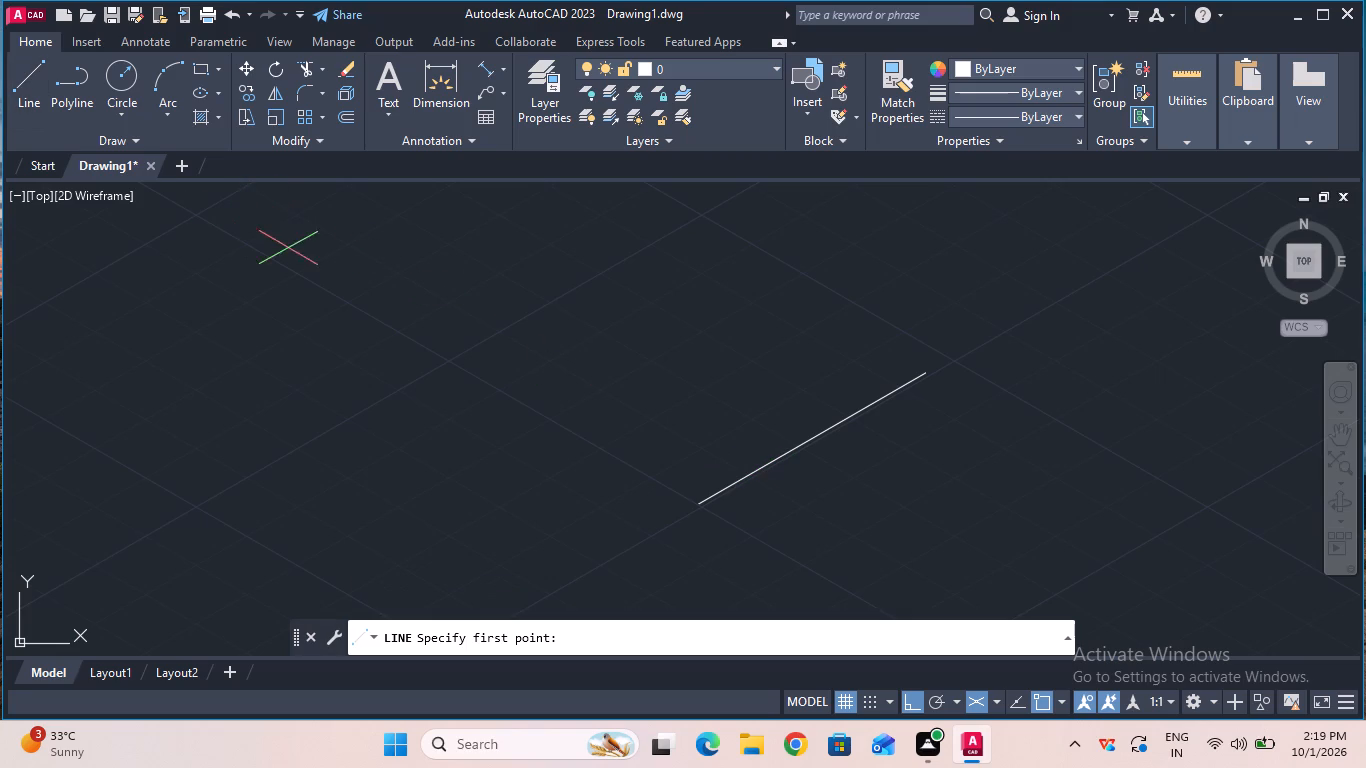
{"action": "left_click", "coordinate": [703, 501]}
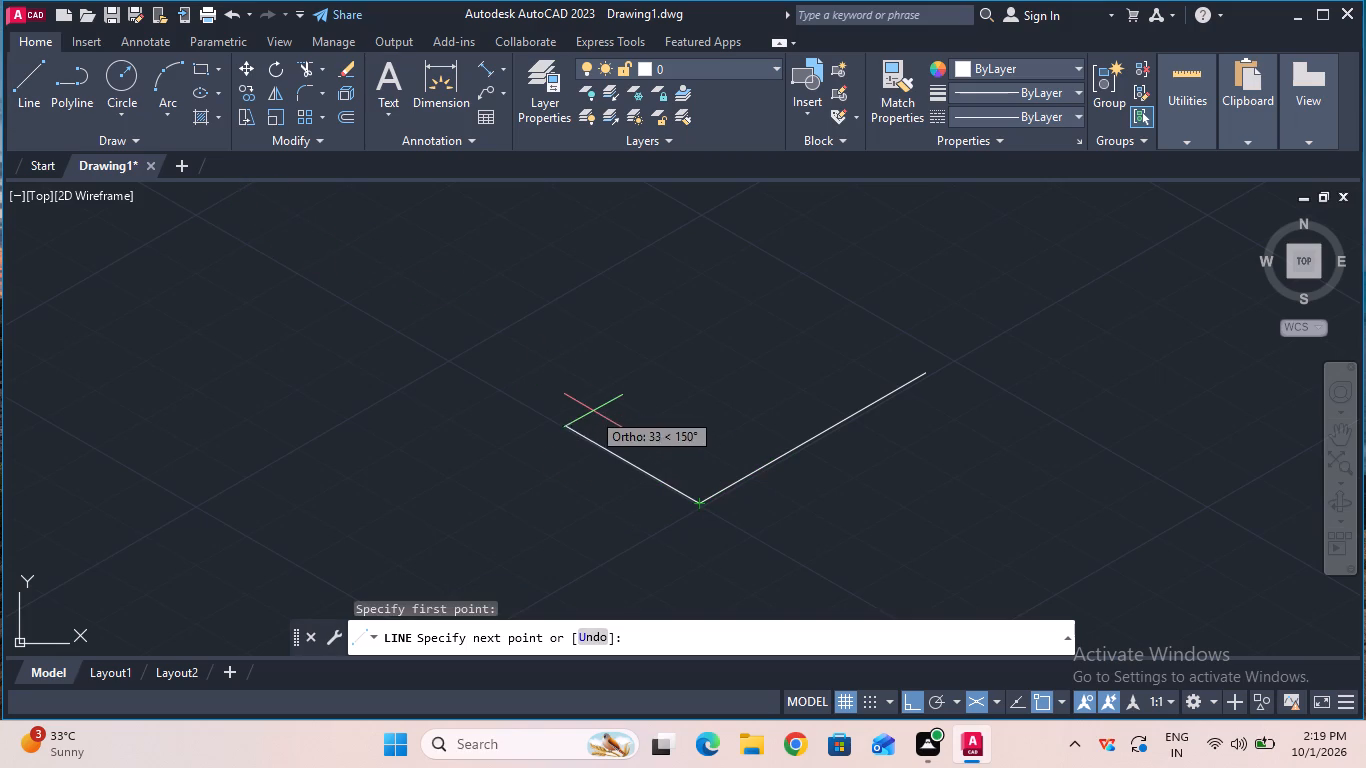
{"action": "type", "text": "76"}
{"action": "key", "text": "Return"}
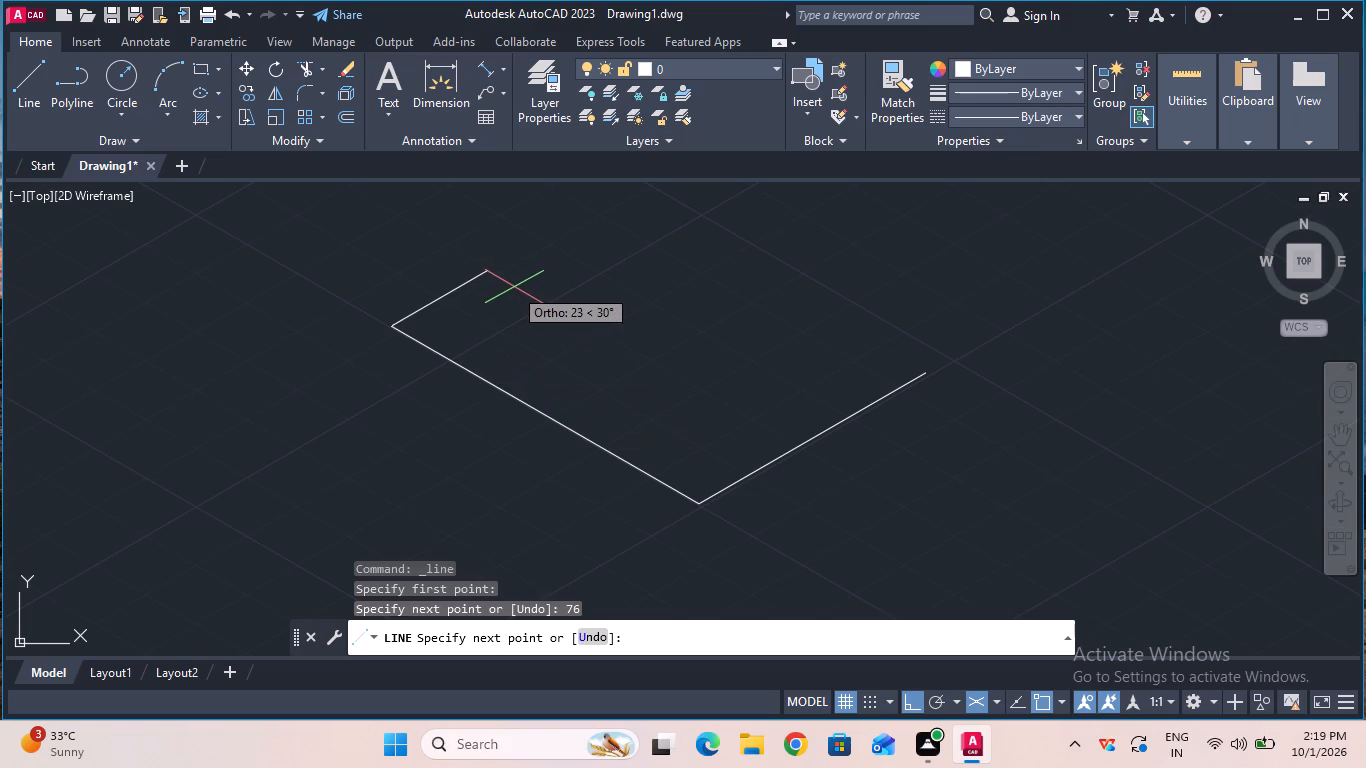
{"action": "type", "text": "56"}
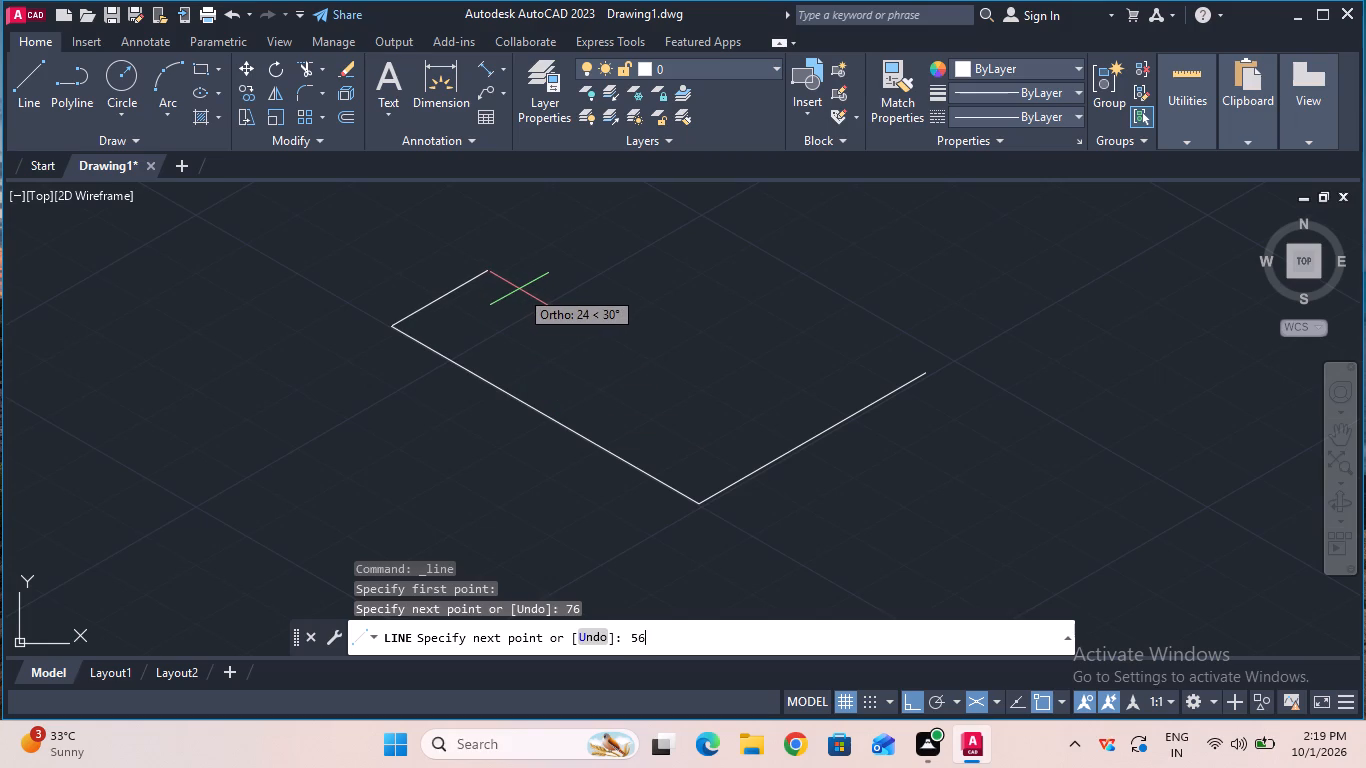
{"action": "key", "text": "Return"}
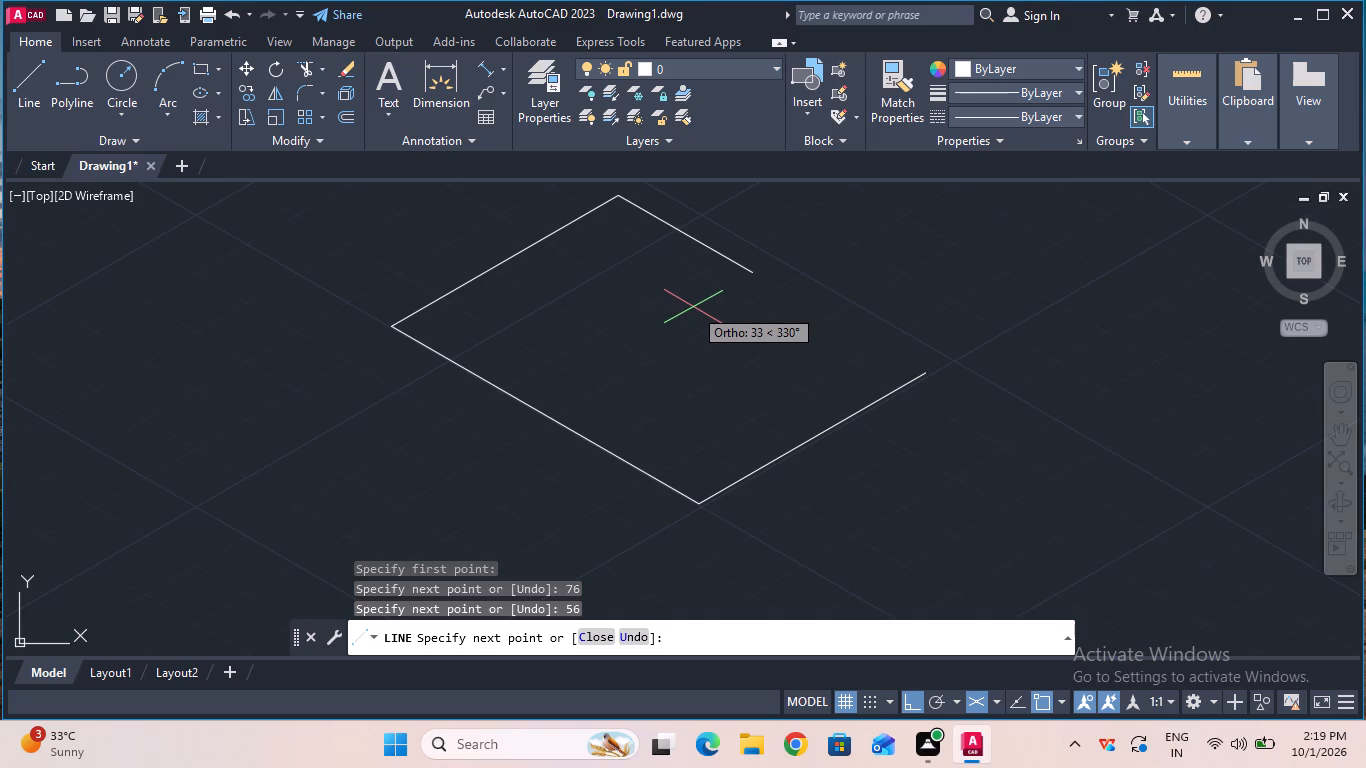
{"action": "type", "text": "76"}
{"action": "key", "text": "Return"}
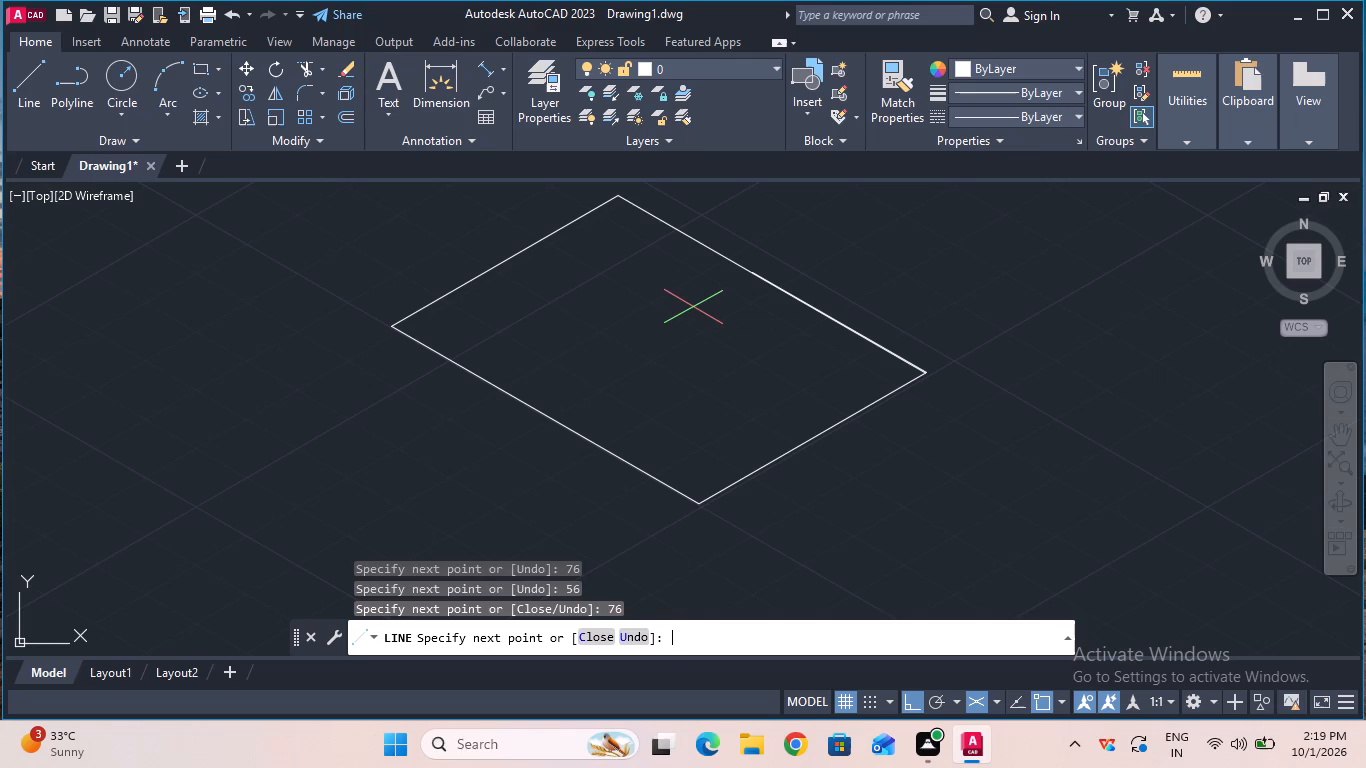
{"action": "key", "text": "Escape"}
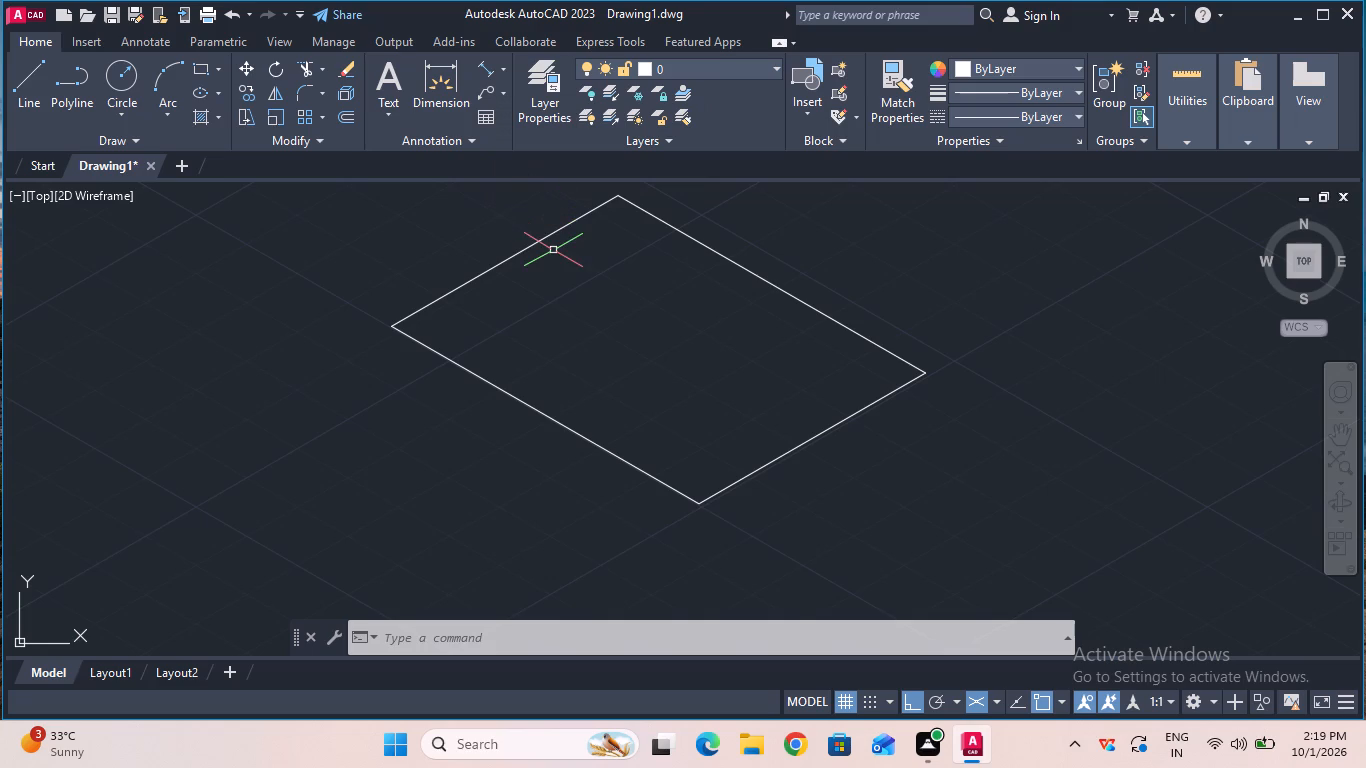
Create a centerline between the two 76 mm edges of the isometric base.
{"action": "scroll", "coordinate": [553, 250], "scroll_direction": "down", "scroll_amount": 1, "text": "ctrl"}
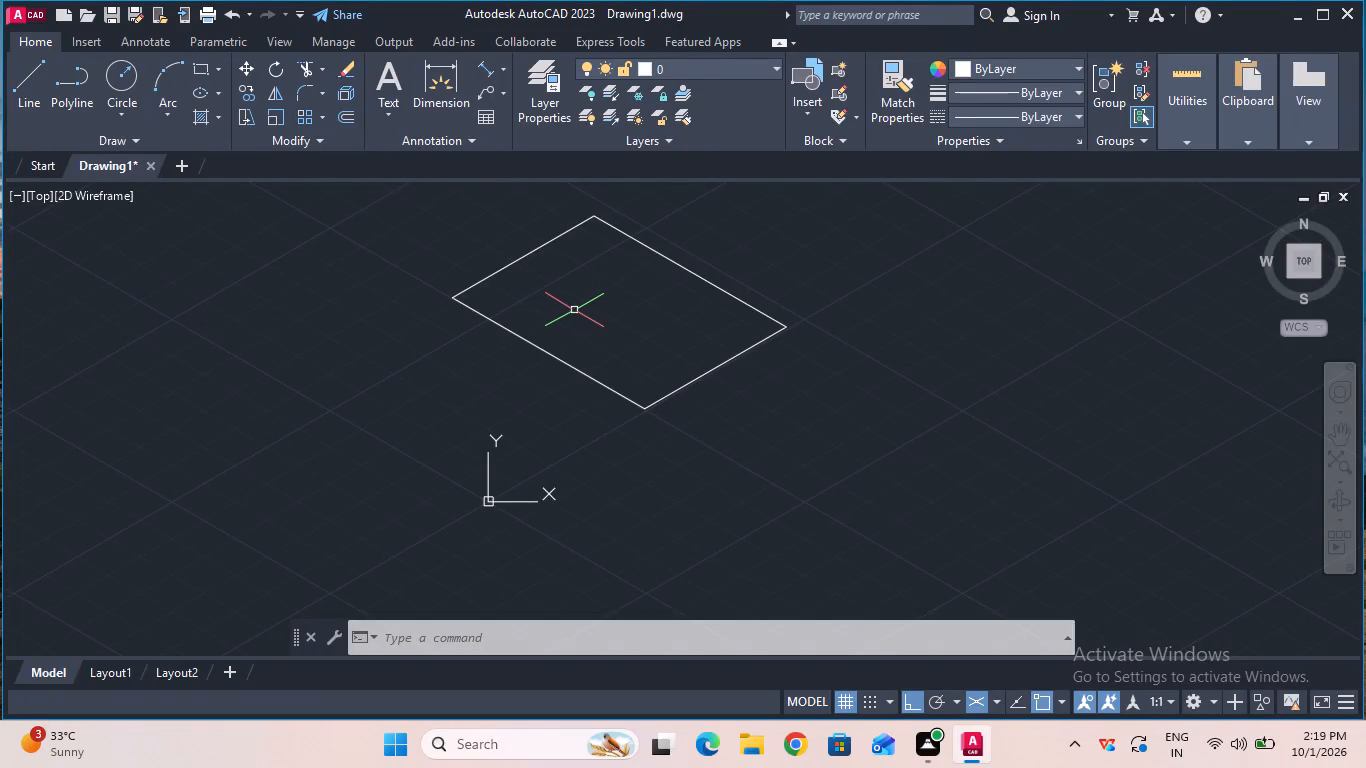
{"action": "type", "text": "cl"}
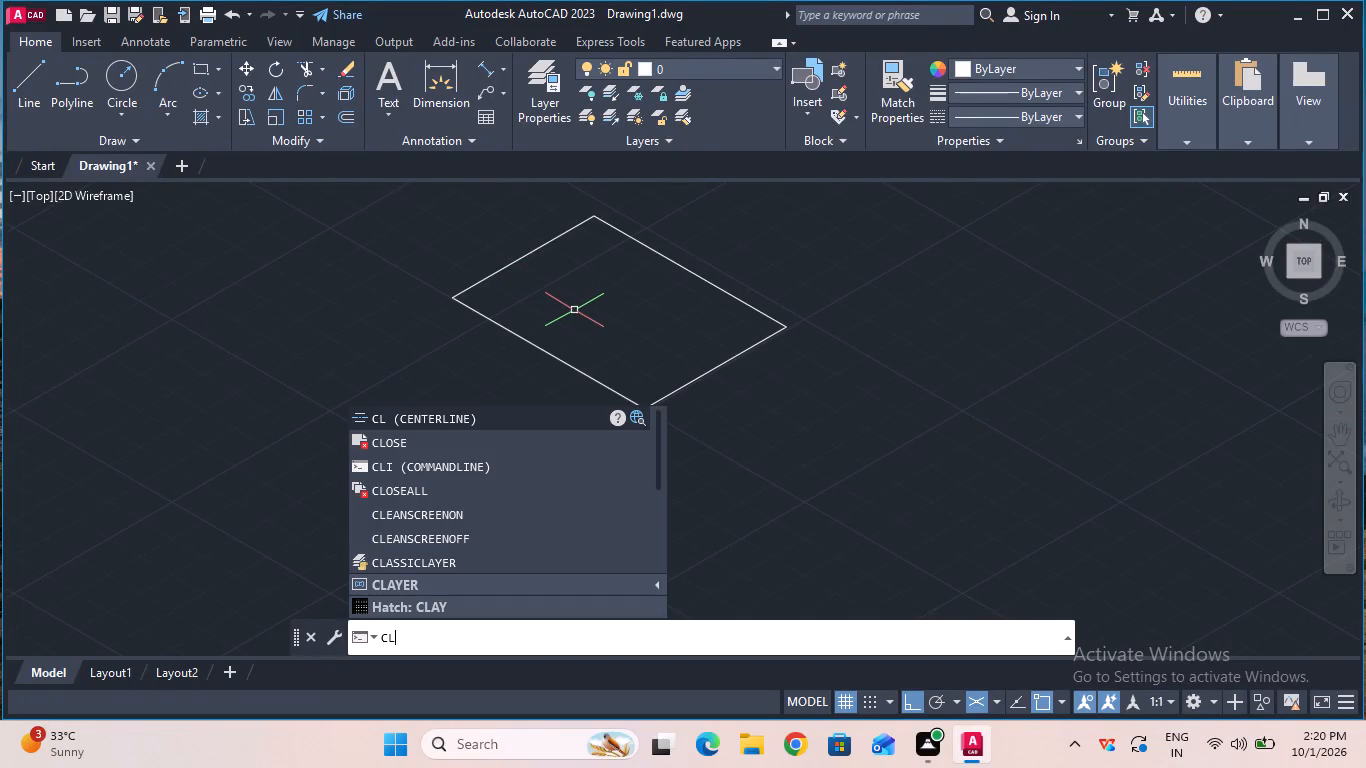
{"action": "left_click", "coordinate": [501, 413]}
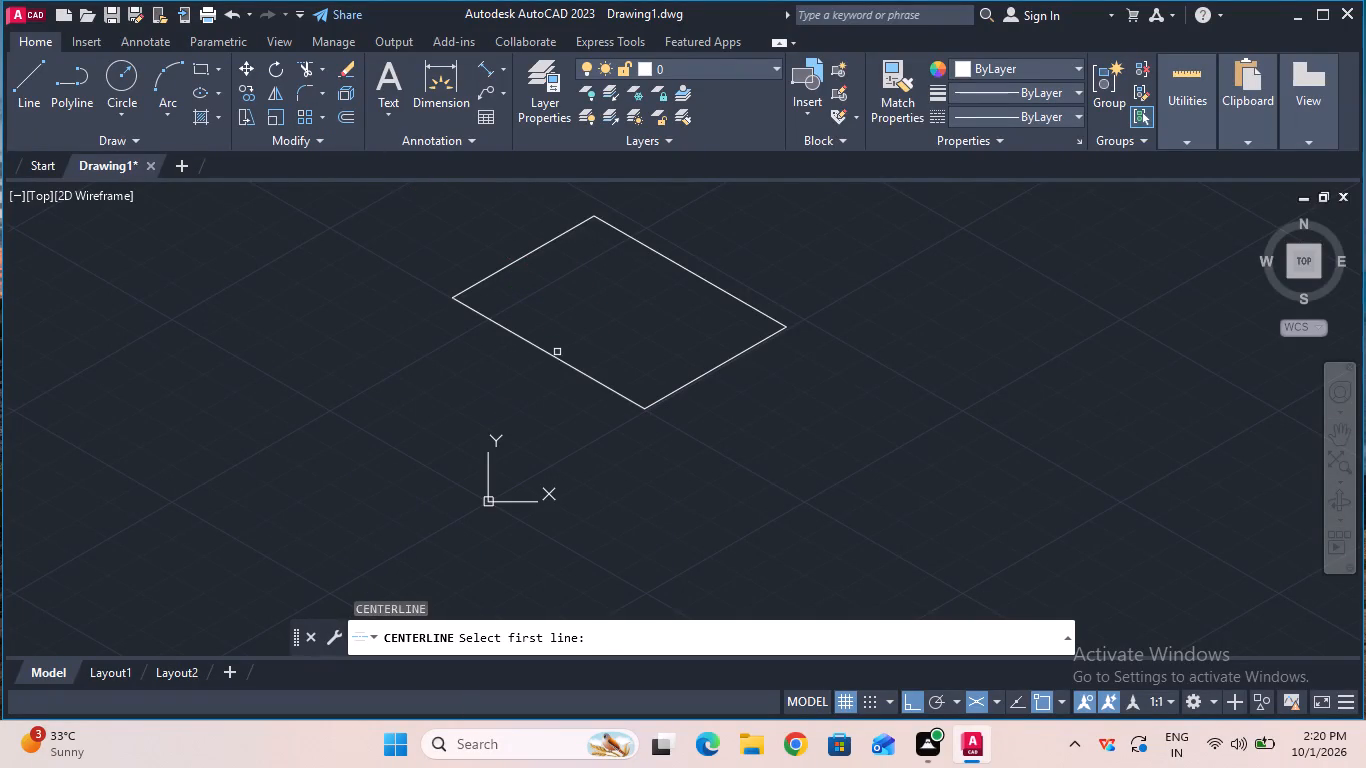
{"action": "left_click", "coordinate": [544, 352]}
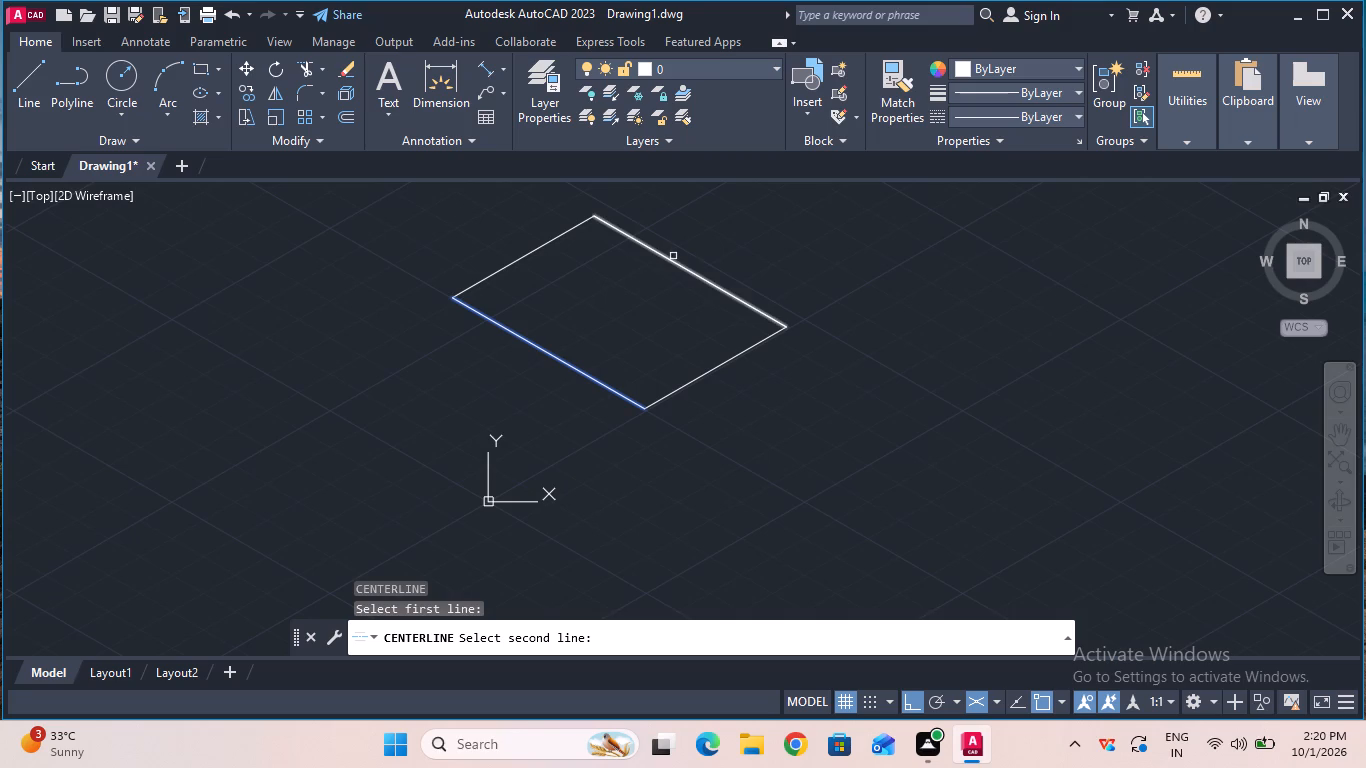
{"action": "left_click", "coordinate": [671, 257]}
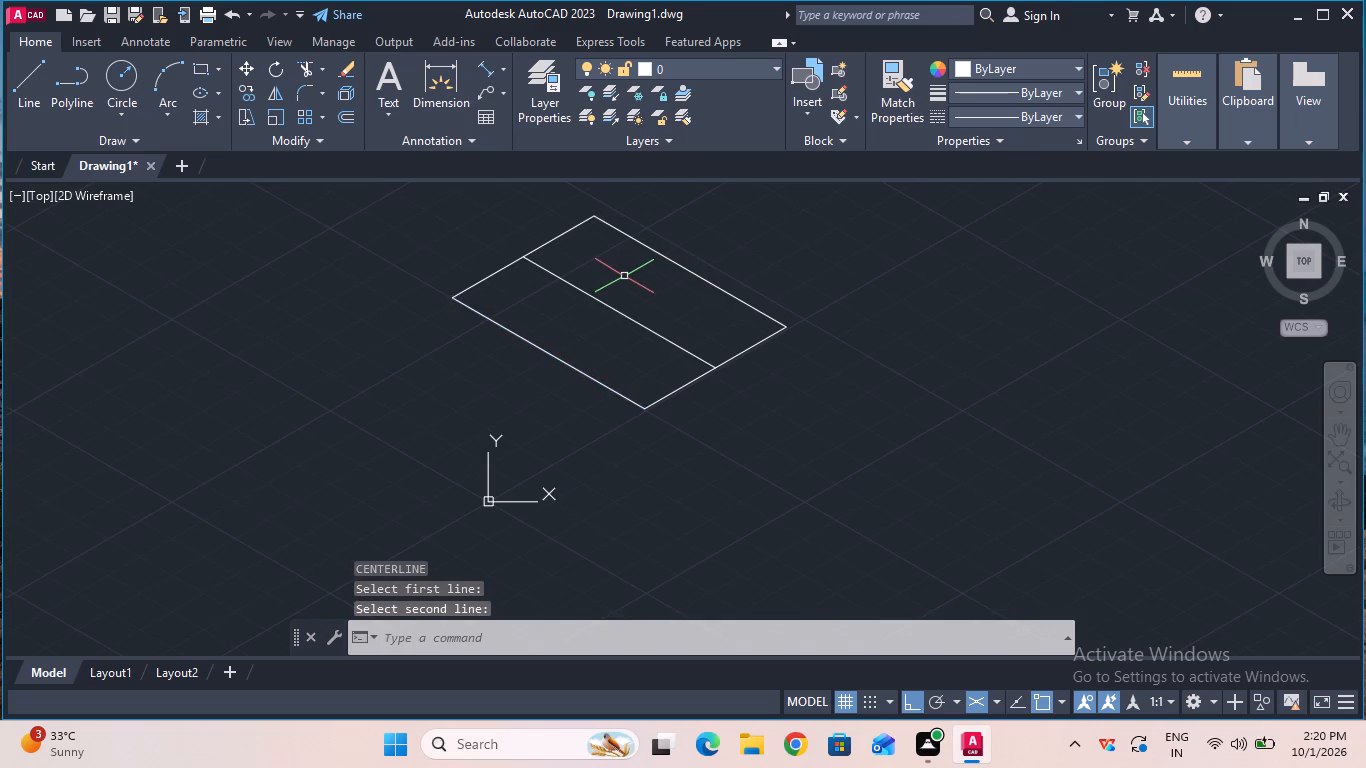
{"action": "key", "text": "Escape"}
Explode the long centerline that runs between the two 76 mm edges of the base.
{"action": "scroll", "coordinate": [622, 277], "scroll_direction": "up", "scroll_amount": 2, "text": "ctrl"}
{"action": "scroll", "coordinate": [622, 277], "scroll_direction": "down", "scroll_amount": 2, "text": "ctrl"}
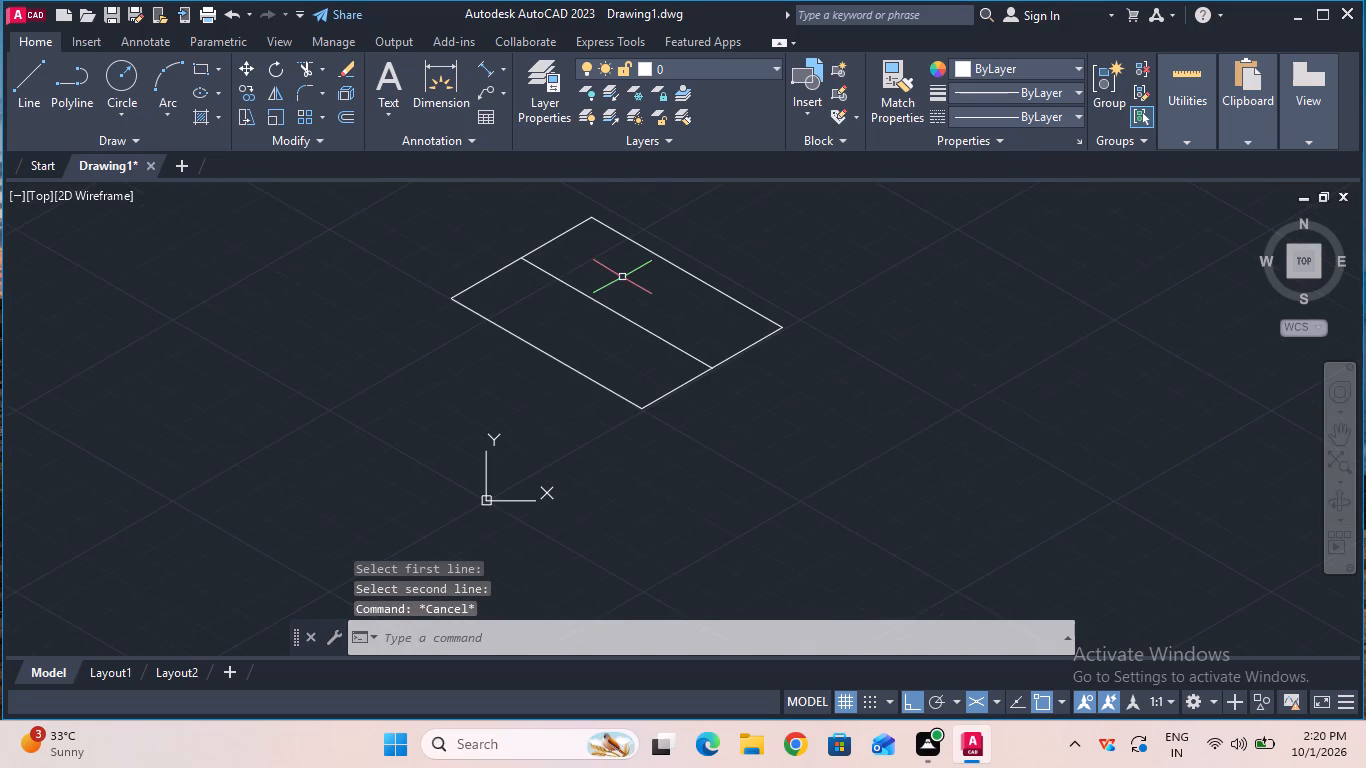
{"action": "left_click", "coordinate": [600, 303]}
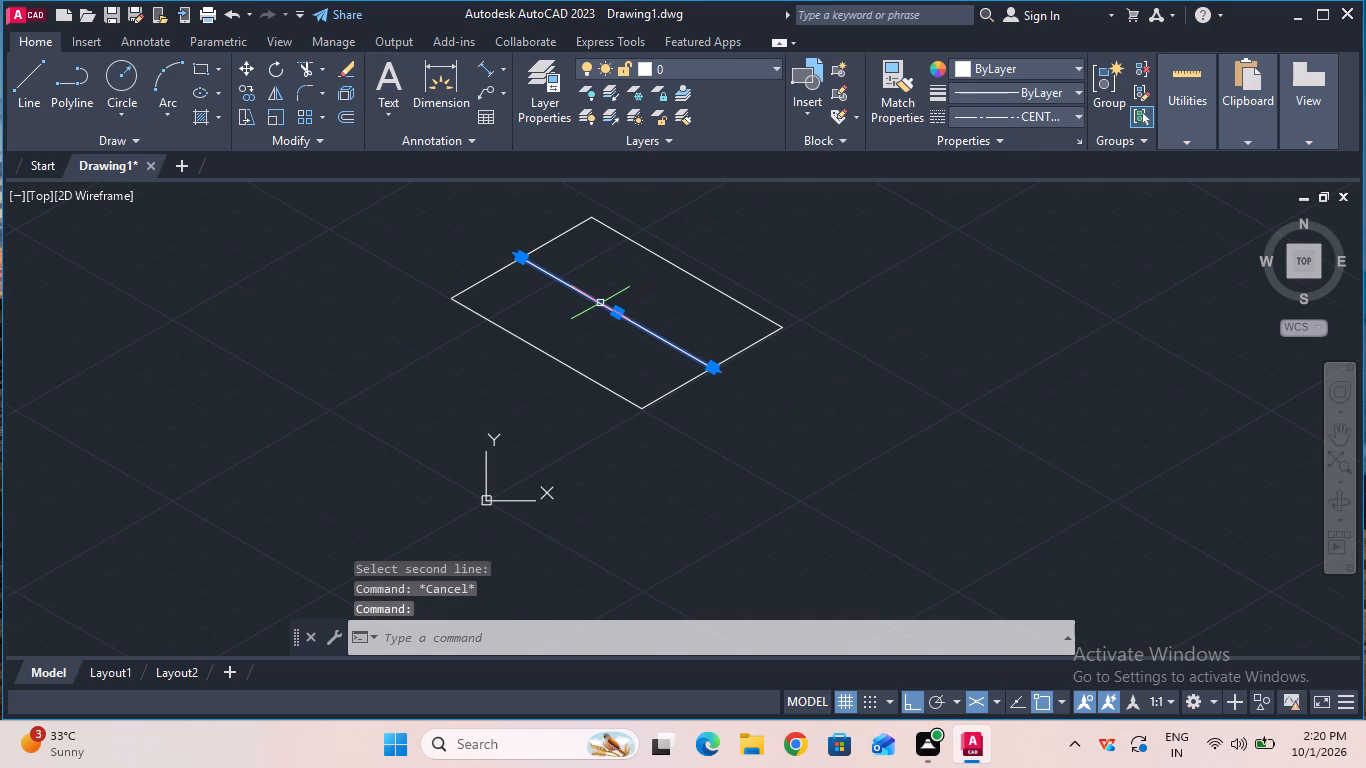
{"action": "type", "text": "ex"}
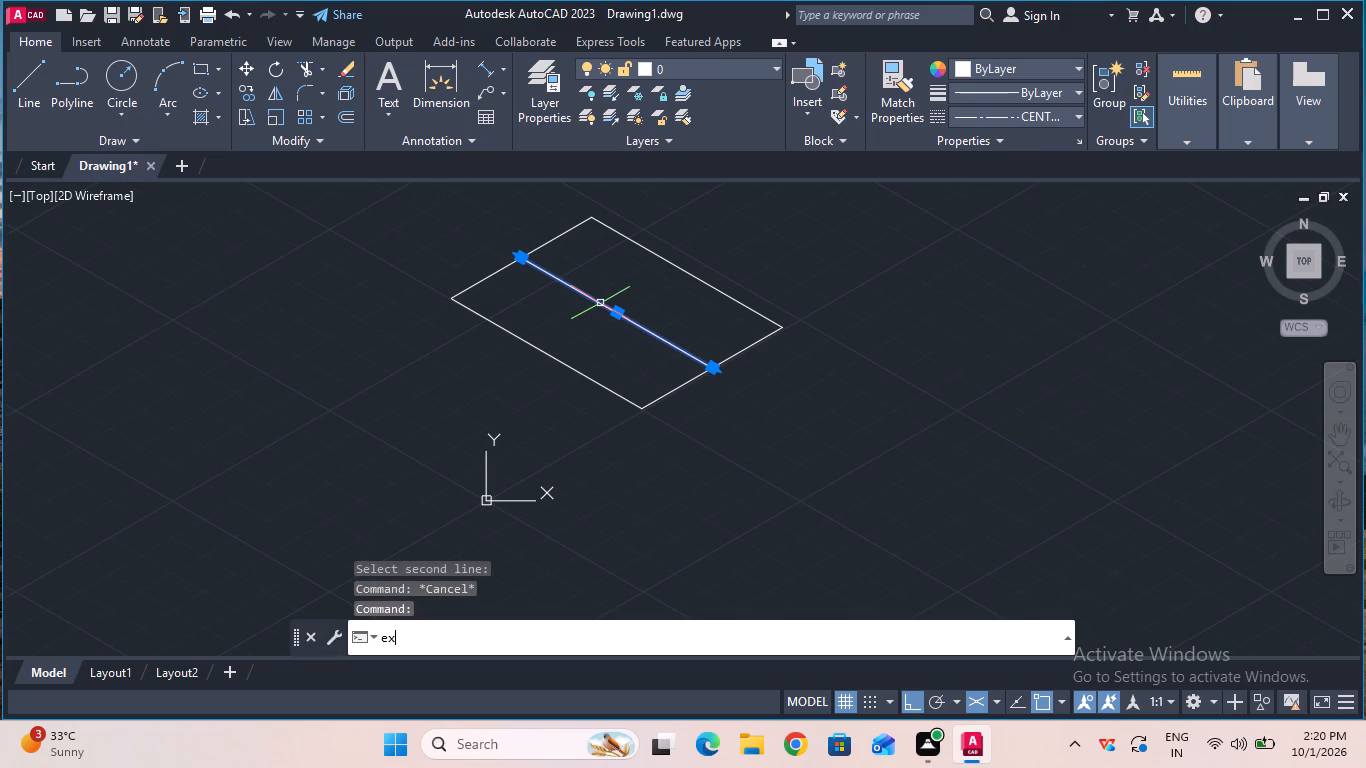
{"action": "left_click", "coordinate": [496, 439]}
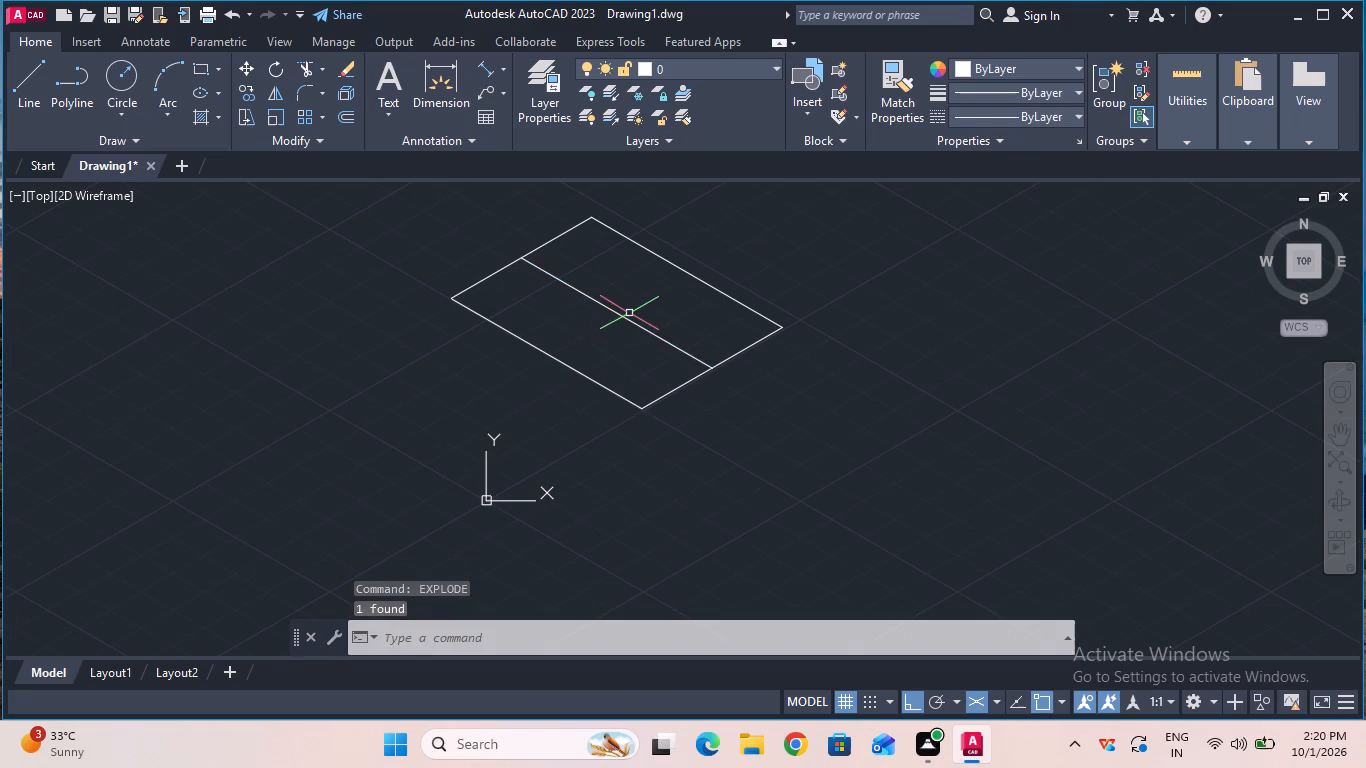
{"action": "scroll", "coordinate": [629, 313], "scroll_direction": "up", "scroll_amount": 2, "text": "ctrl"}
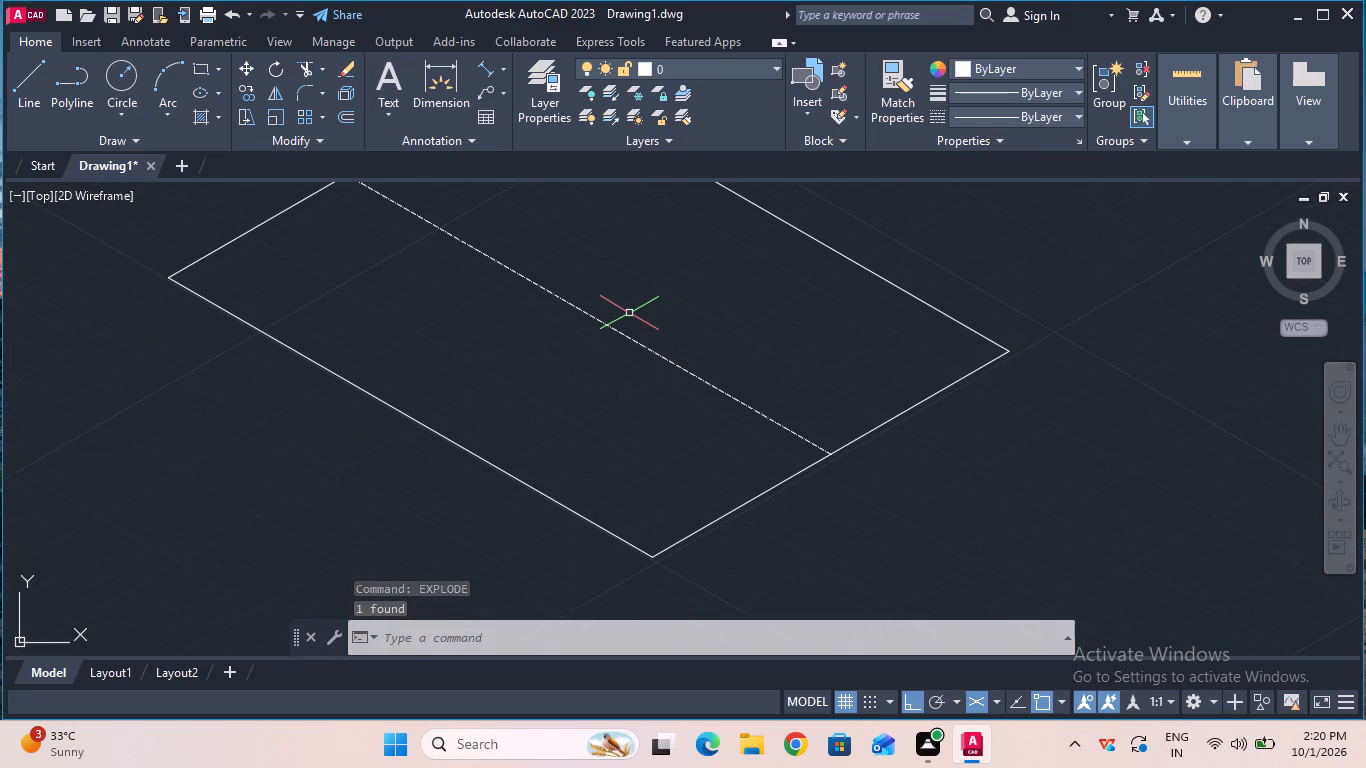
{"action": "scroll", "coordinate": [629, 313], "scroll_direction": "down", "scroll_amount": 2, "text": "ctrl"}
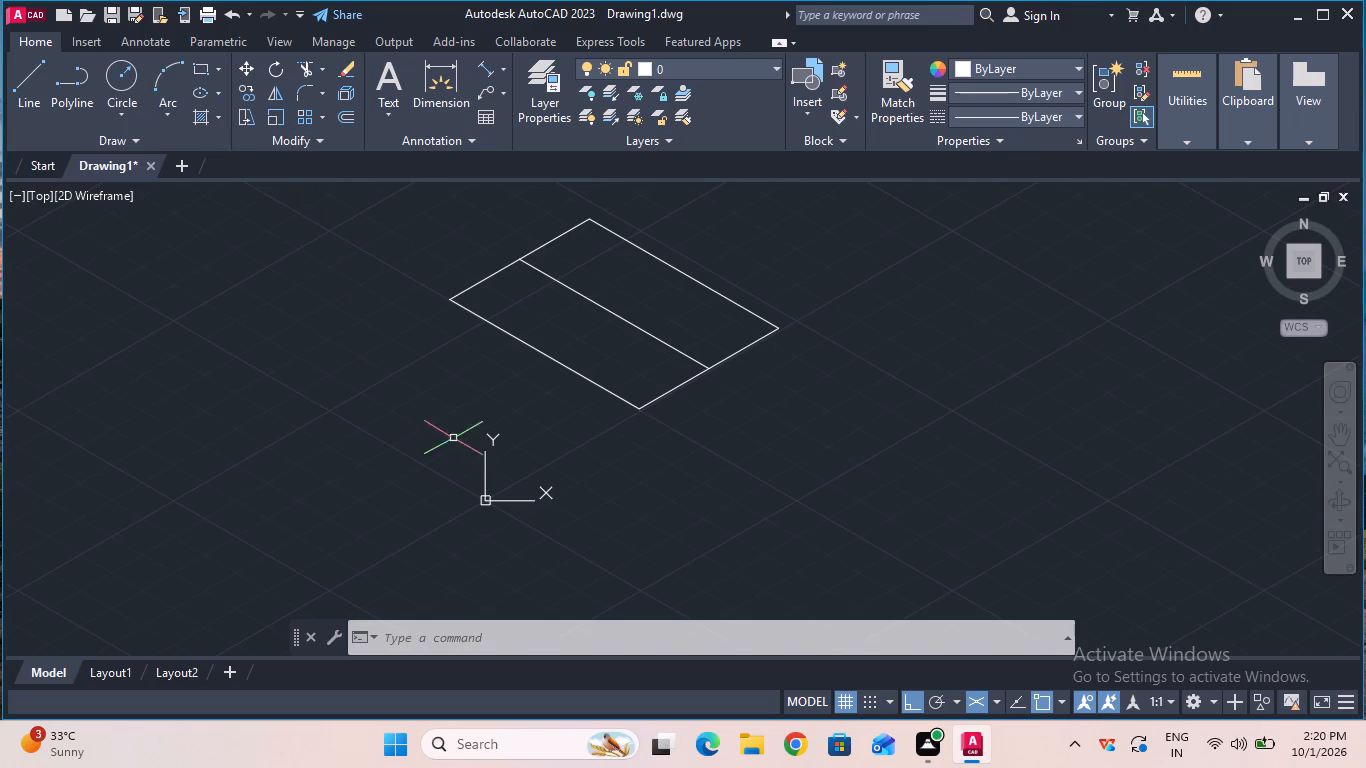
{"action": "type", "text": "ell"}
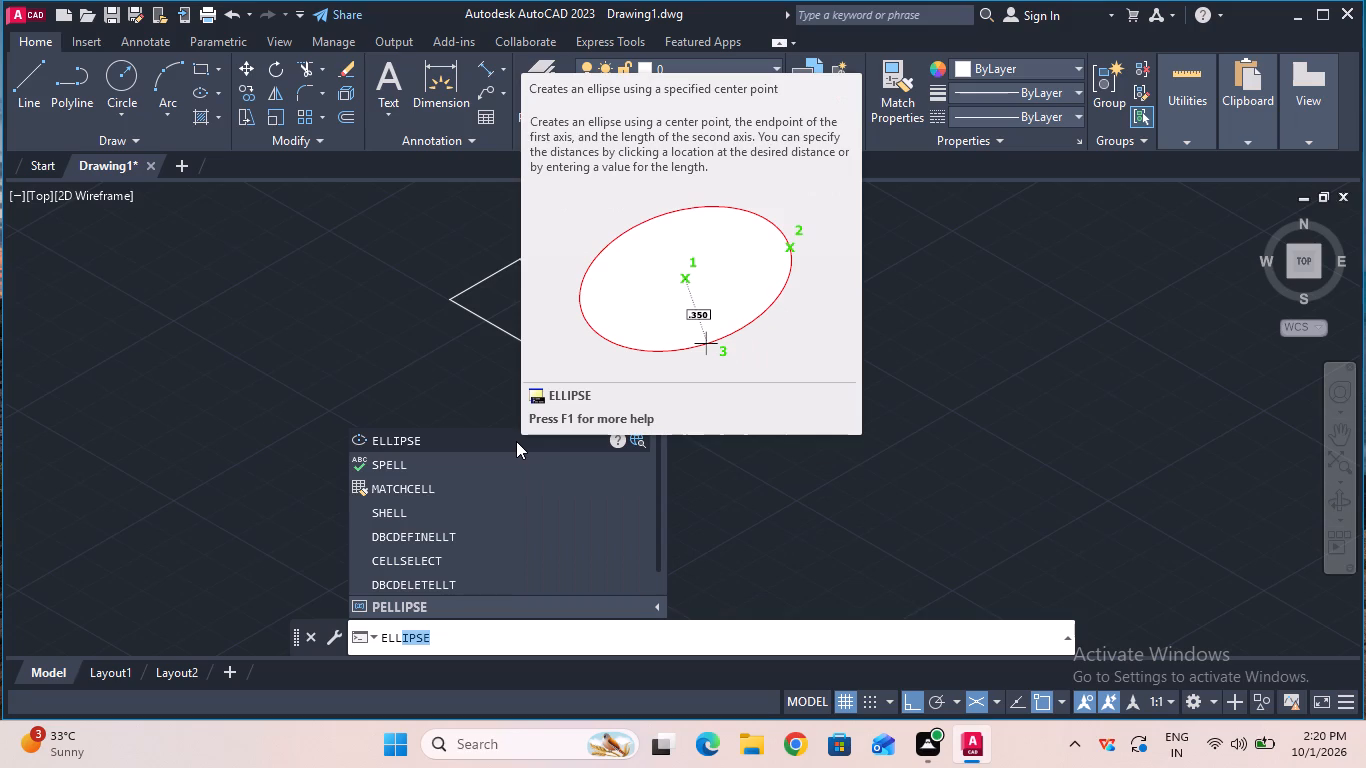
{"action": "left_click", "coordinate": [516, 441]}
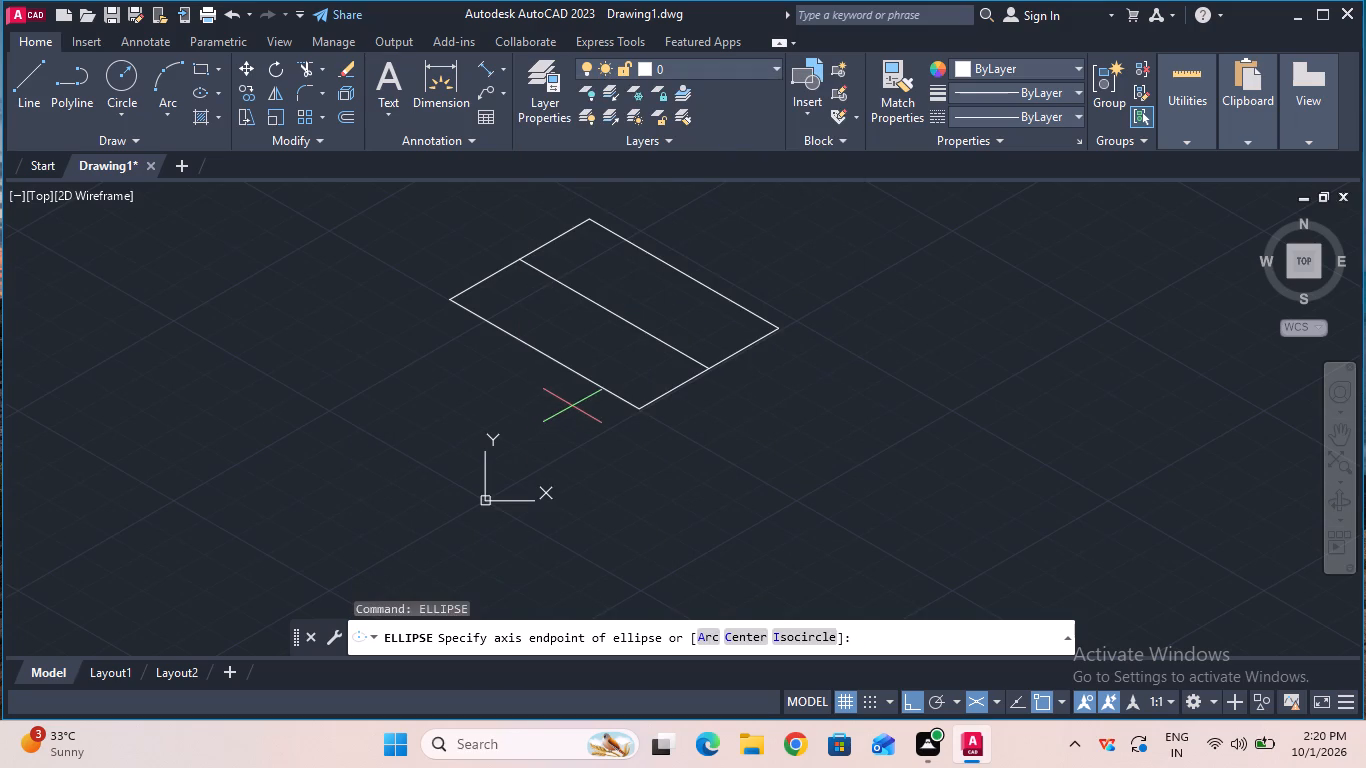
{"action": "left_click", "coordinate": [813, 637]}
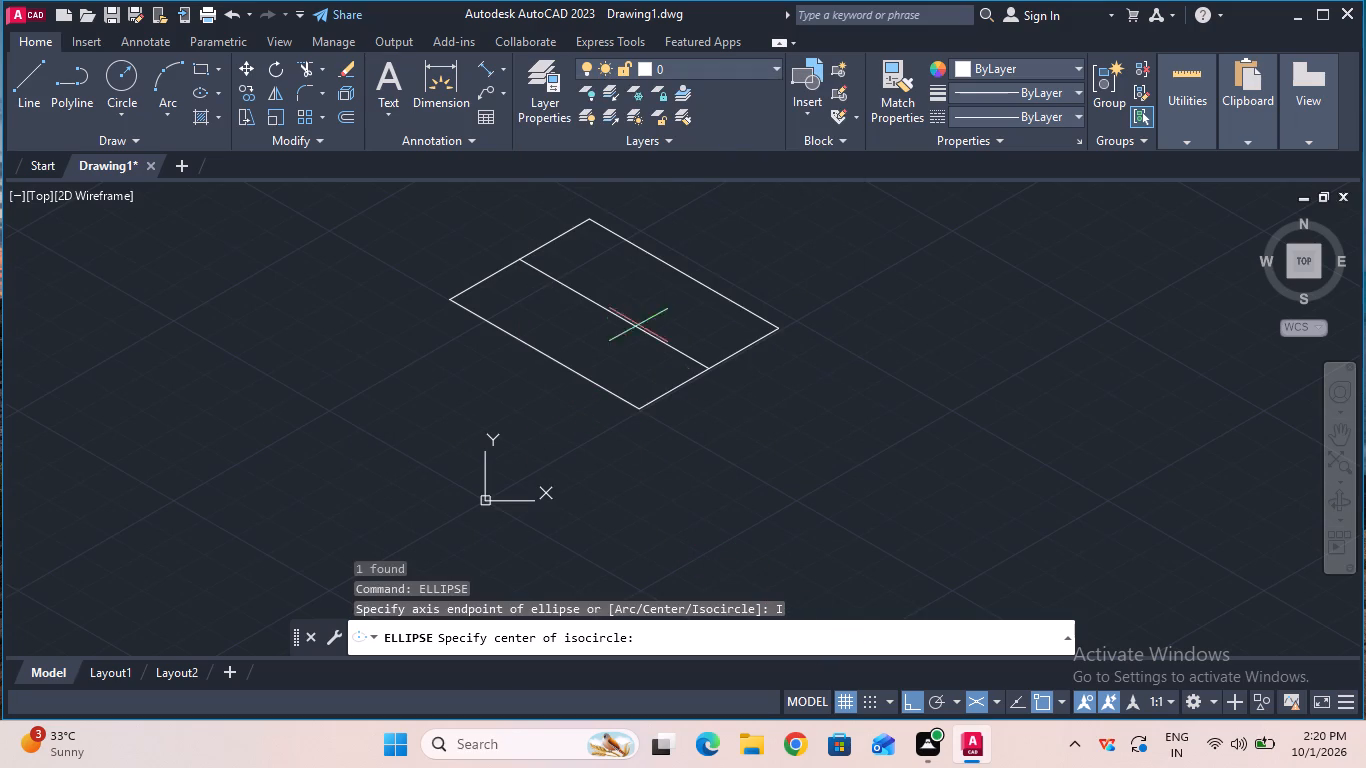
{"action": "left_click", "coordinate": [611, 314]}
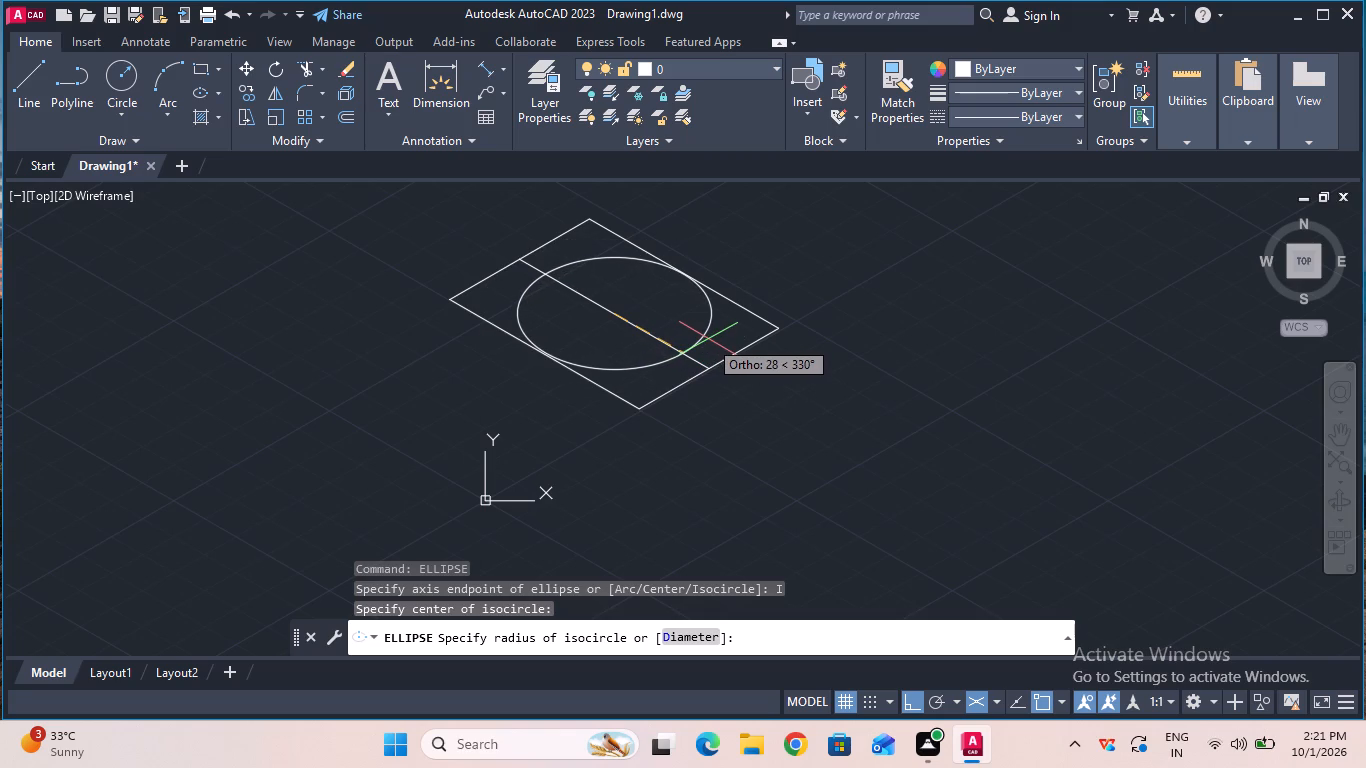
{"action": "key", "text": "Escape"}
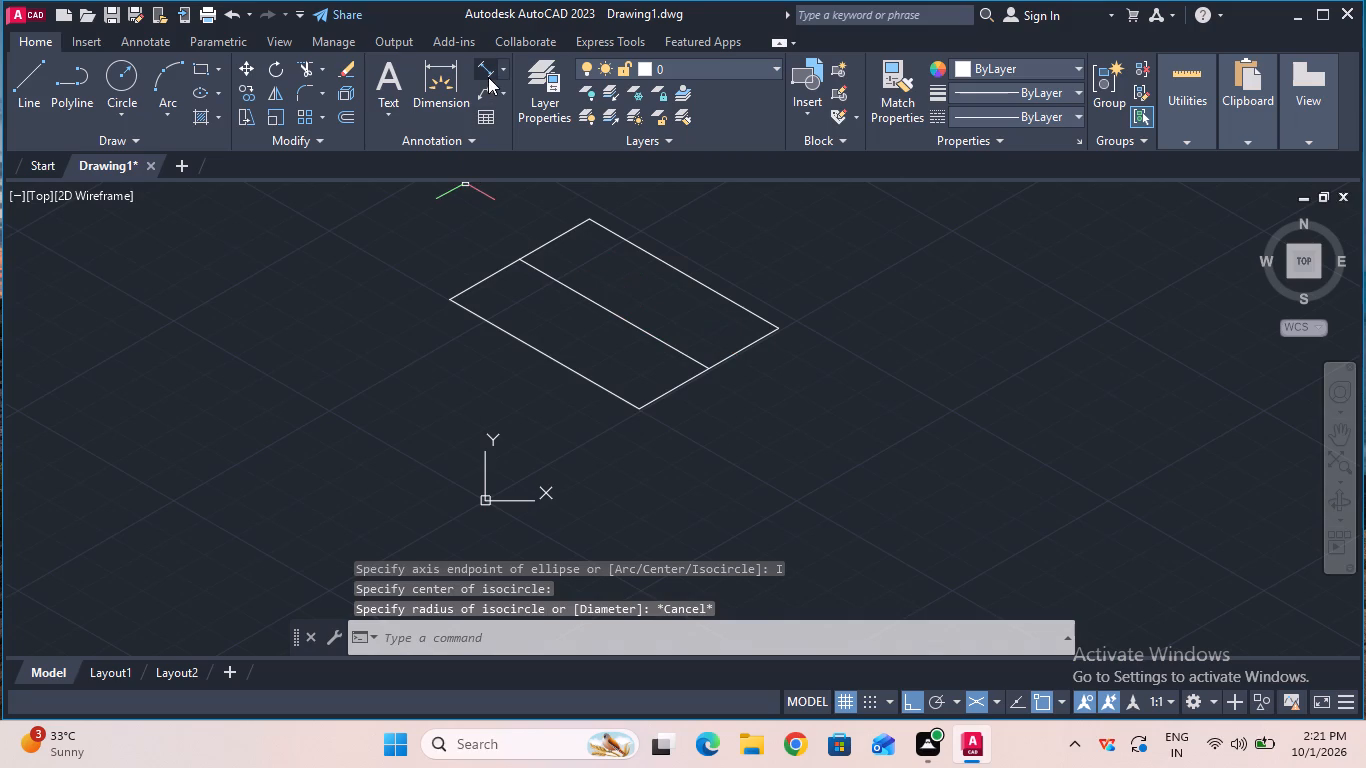
Check the length of the base's upper long edge with a temporary aligned dimension between its endpoints.
{"action": "left_click", "coordinate": [488, 77]}
{"action": "left_click", "coordinate": [591, 214]}
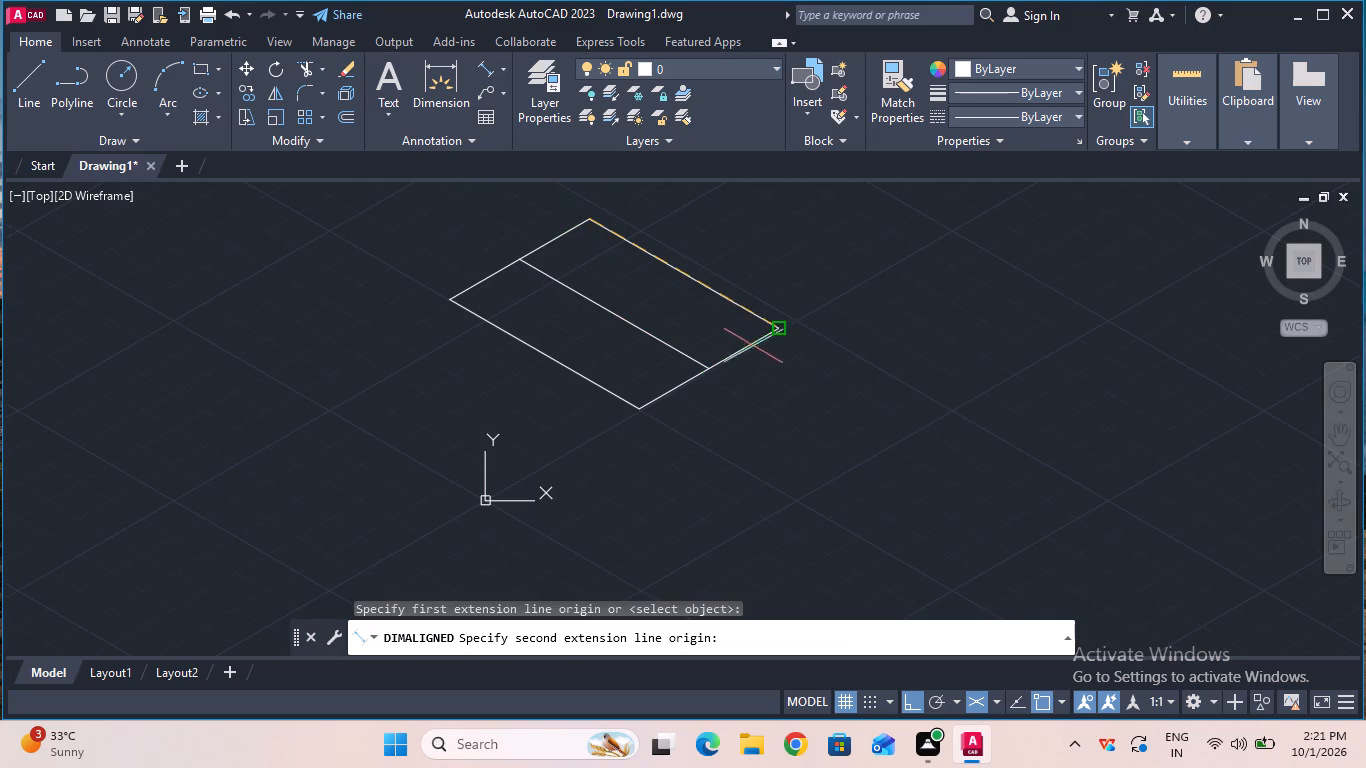
{"action": "left_click", "coordinate": [777, 317]}
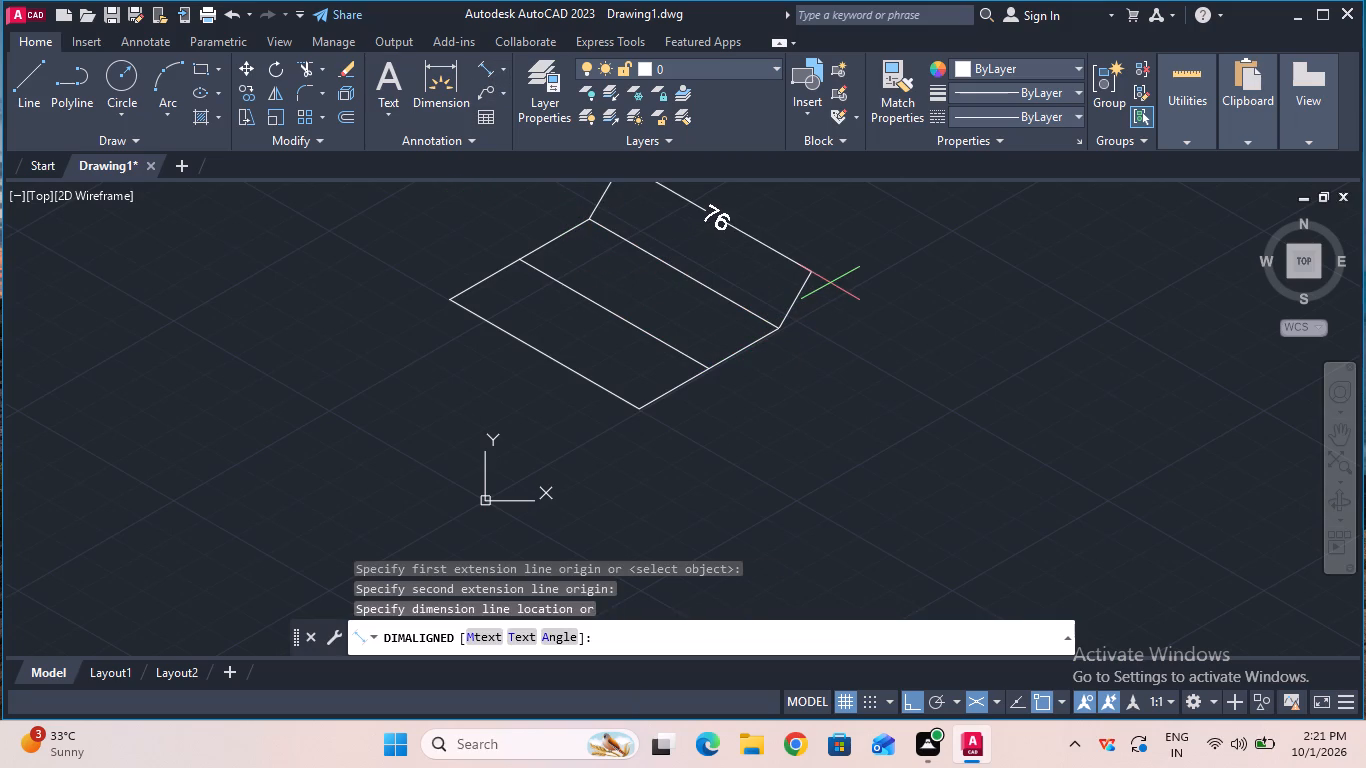
{"action": "key", "text": "Escape"}
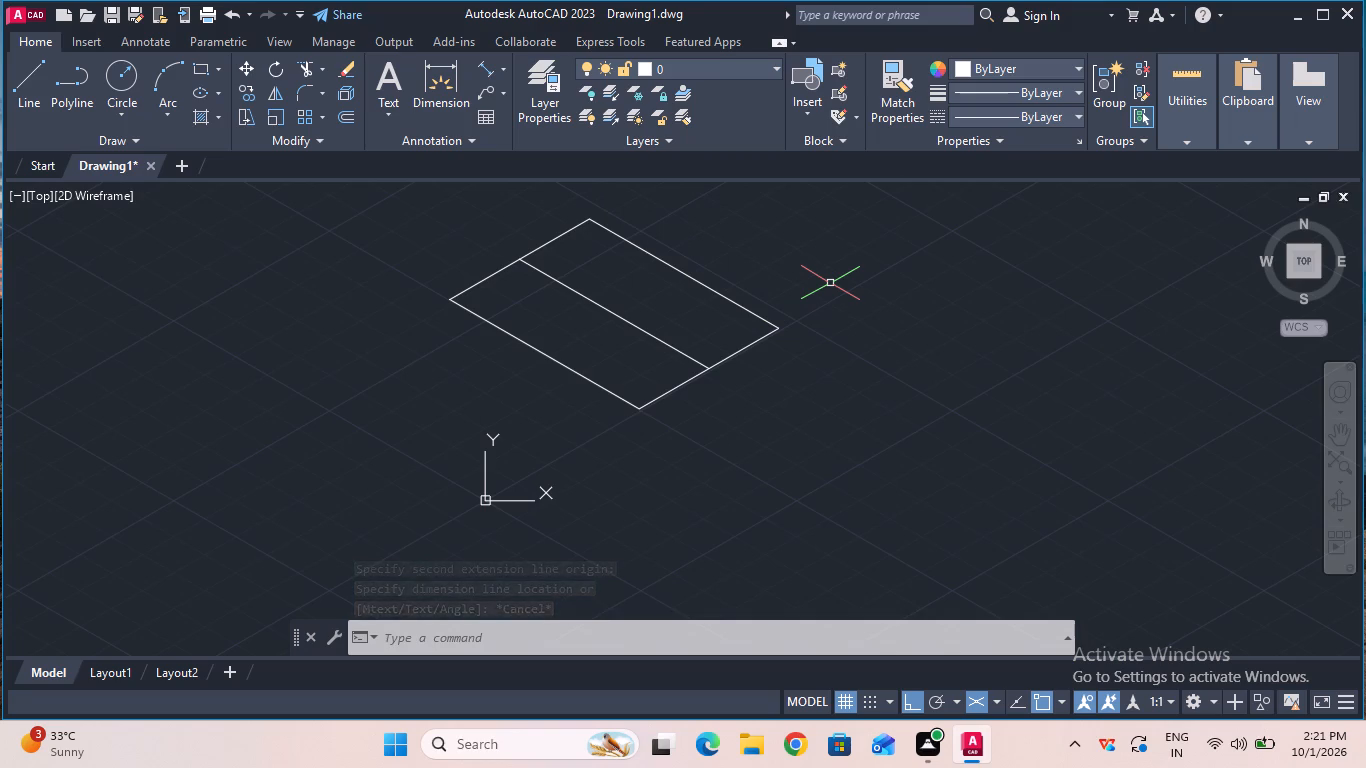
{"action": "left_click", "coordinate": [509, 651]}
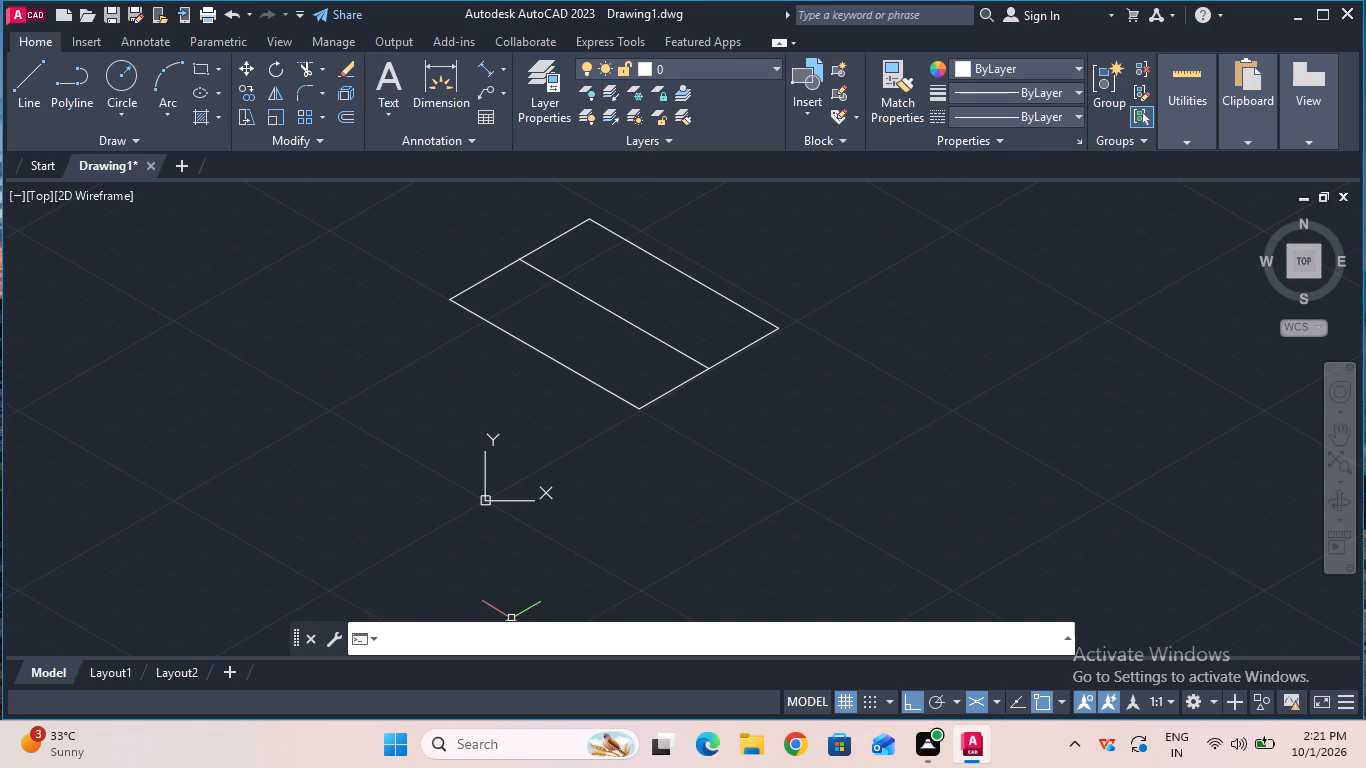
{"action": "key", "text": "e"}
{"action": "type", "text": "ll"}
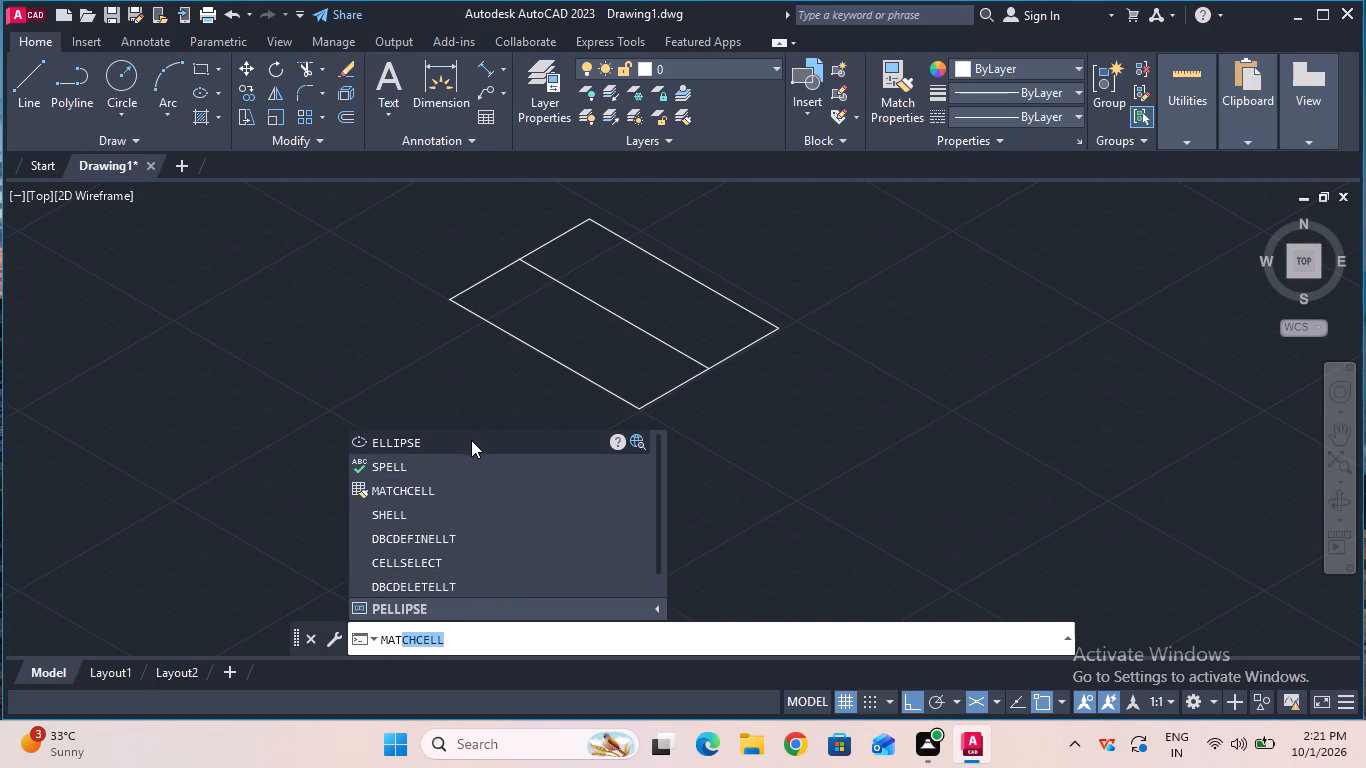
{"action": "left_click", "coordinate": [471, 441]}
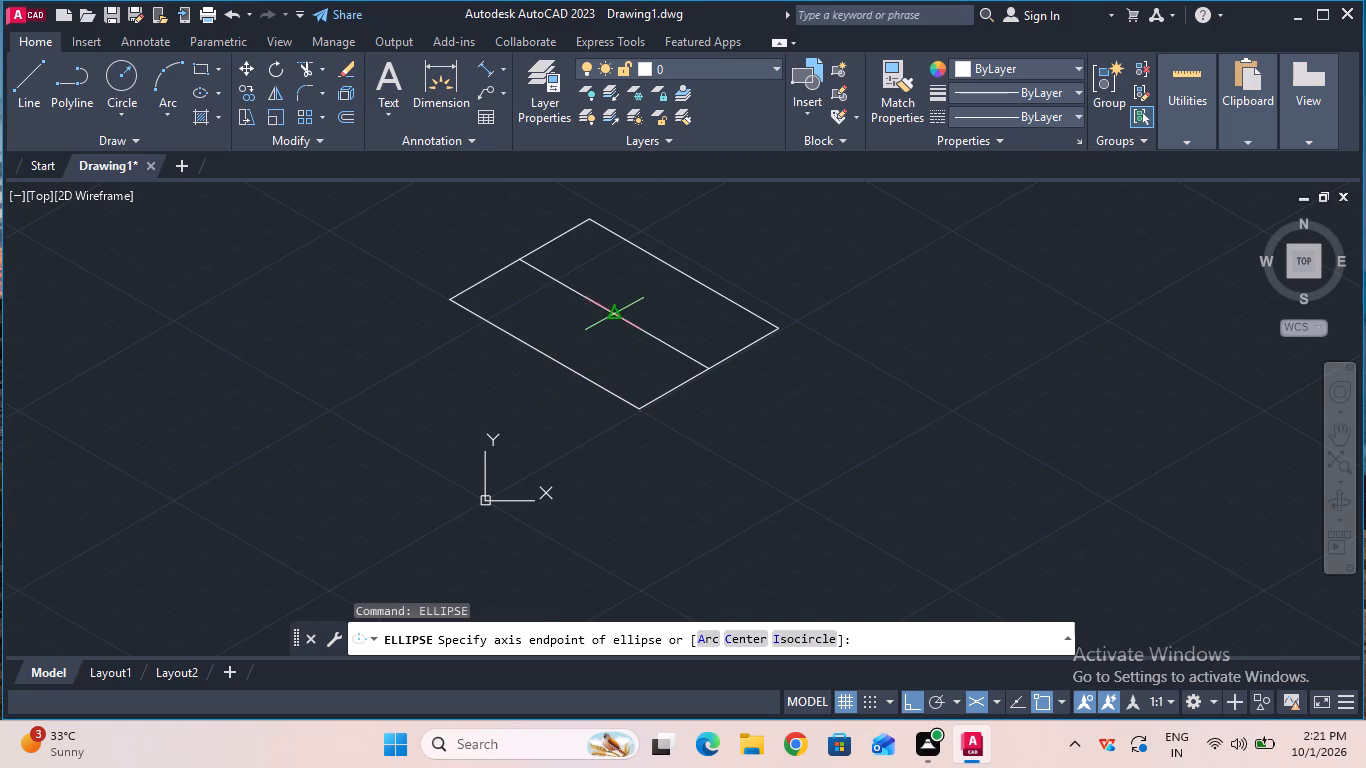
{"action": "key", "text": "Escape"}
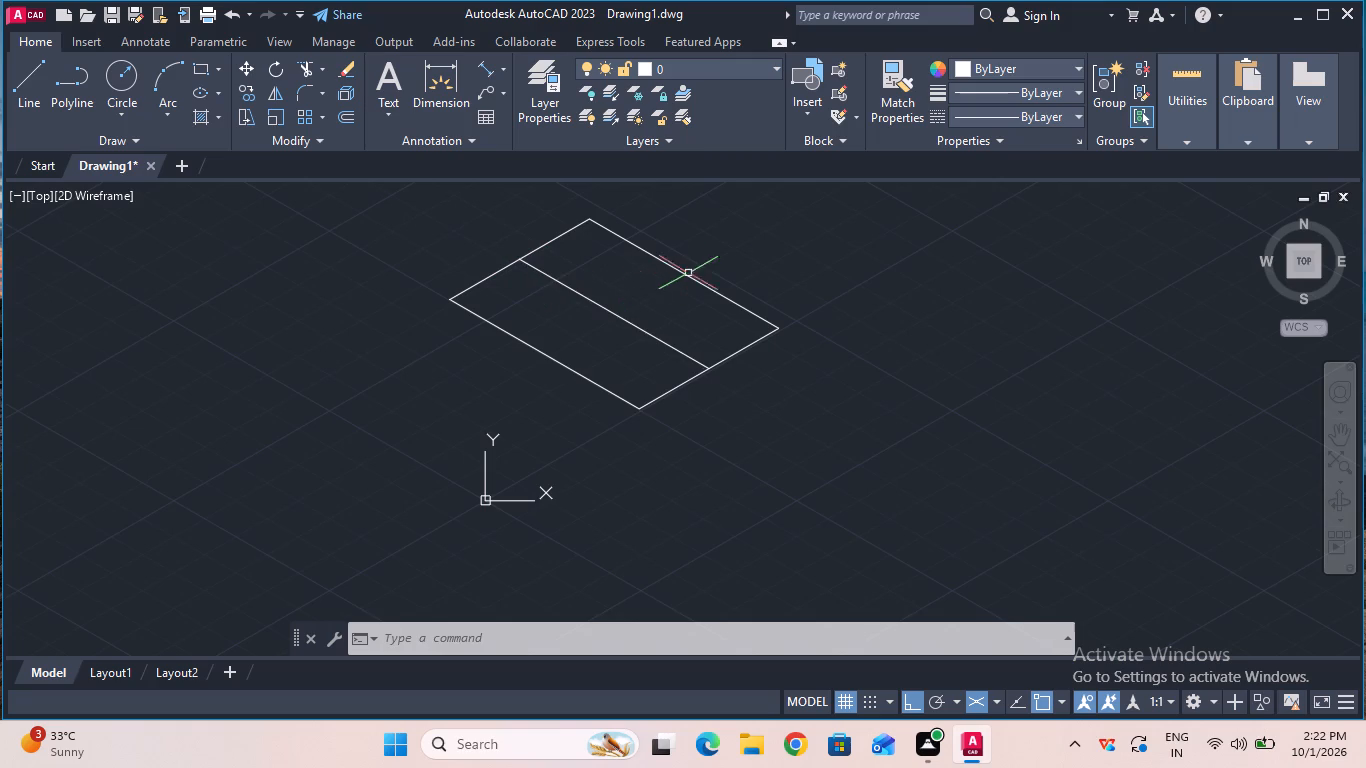
Draw a line from the midpoint of the long centerline to the midpoint of the base's lower long edge.
{"action": "left_click", "coordinate": [26, 99]}
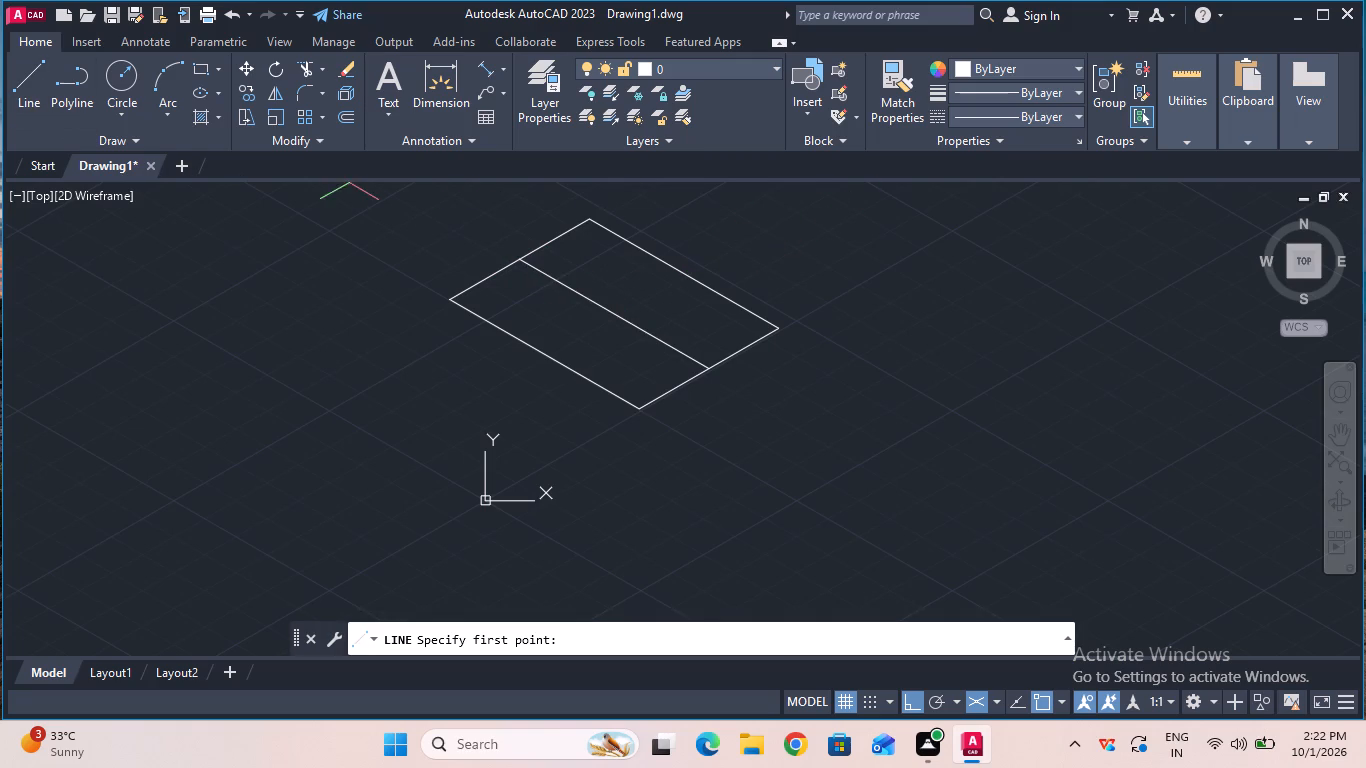
{"action": "left_click", "coordinate": [609, 316]}
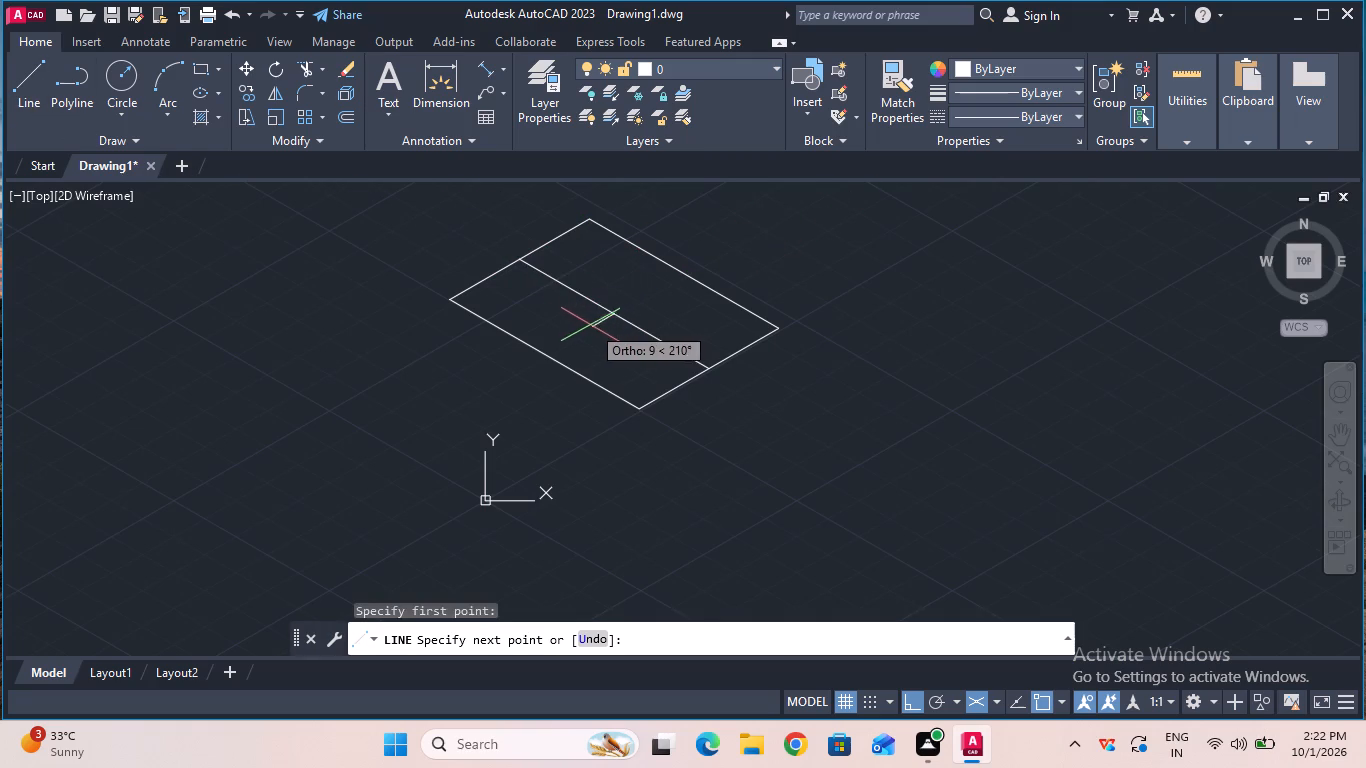
{"action": "left_click", "coordinate": [547, 355]}
{"action": "key", "text": "Escape"}
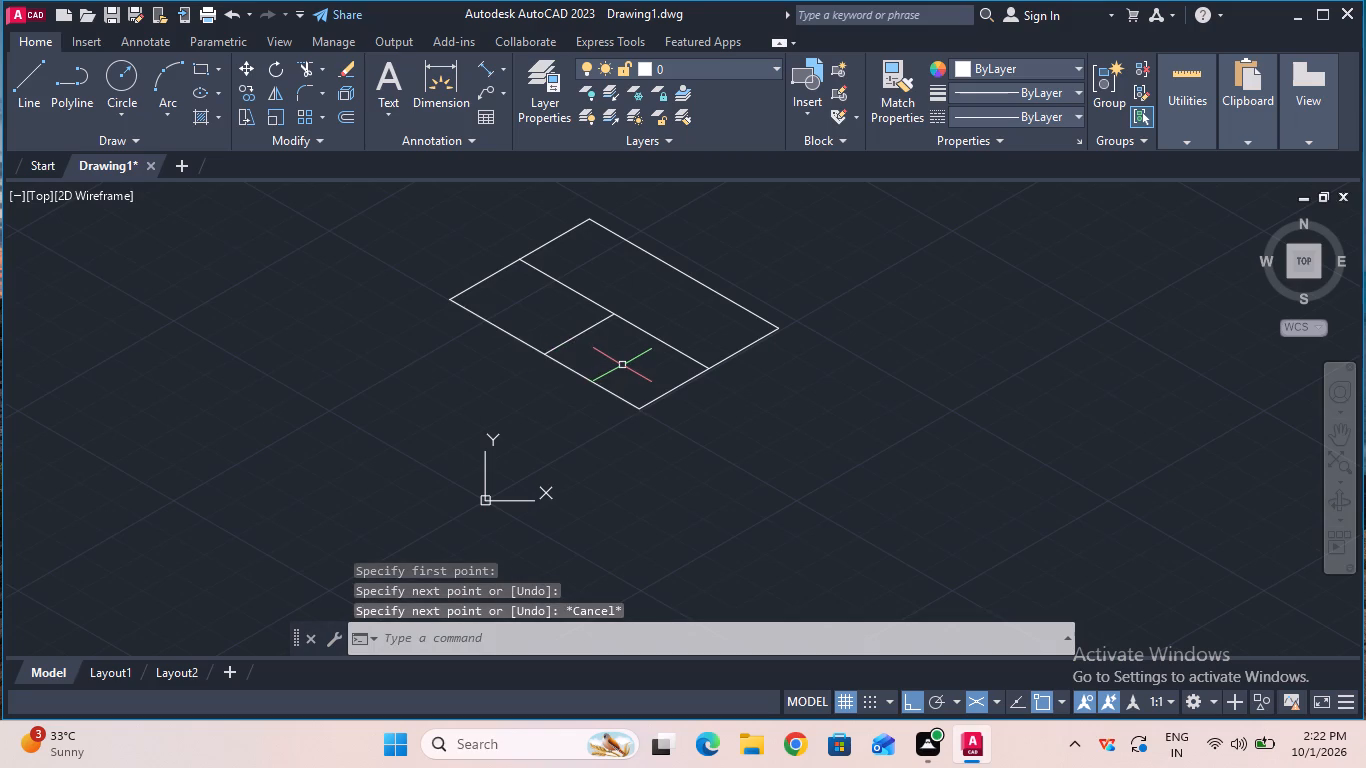
Set the linetype of the short line between the centerline and the lower long edge to CENTER.
{"action": "scroll", "coordinate": [622, 365], "scroll_direction": "up", "scroll_amount": 1, "text": "ctrl"}
{"action": "scroll", "coordinate": [622, 365], "scroll_direction": "down", "scroll_amount": 2, "text": "ctrl"}
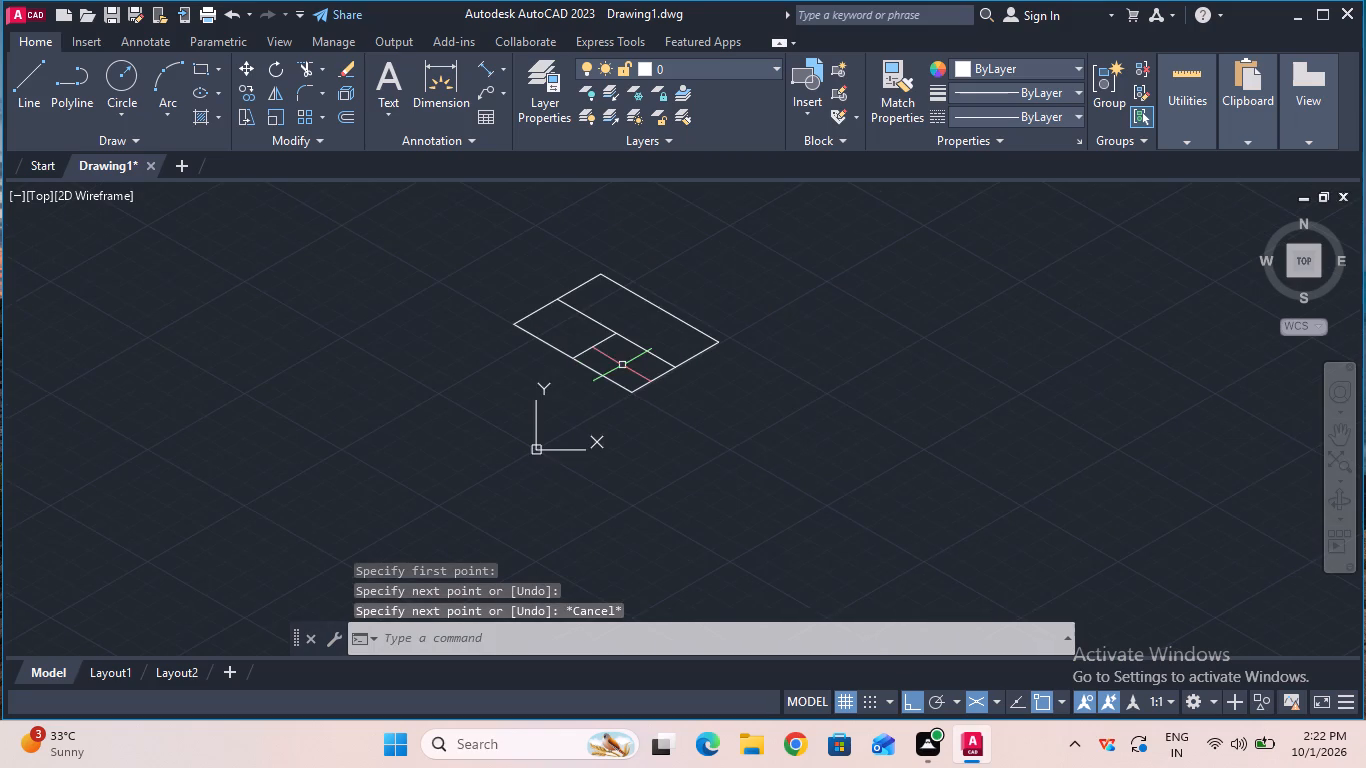
{"action": "scroll", "coordinate": [622, 365], "scroll_direction": "up", "scroll_amount": 2, "text": "ctrl"}
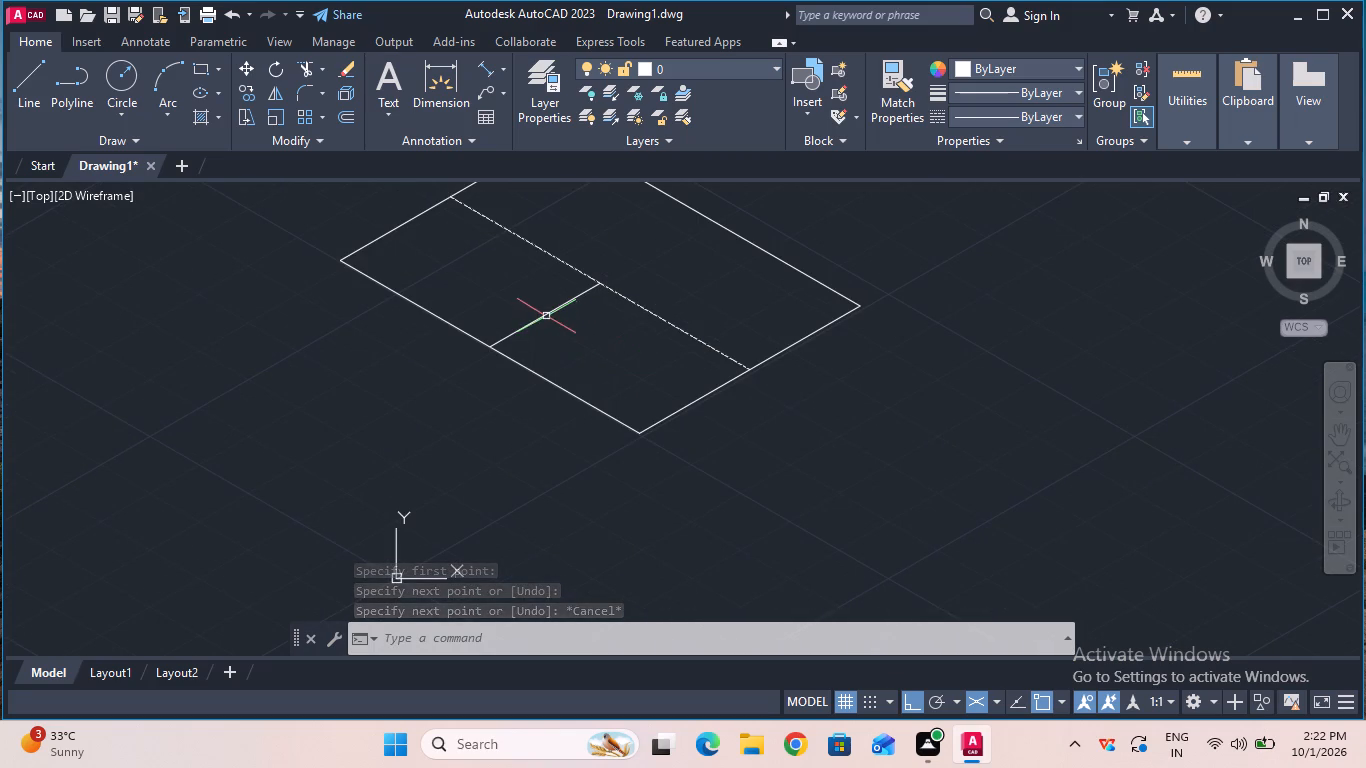
{"action": "left_click", "coordinate": [545, 314]}
{"action": "type", "text": "pr"}
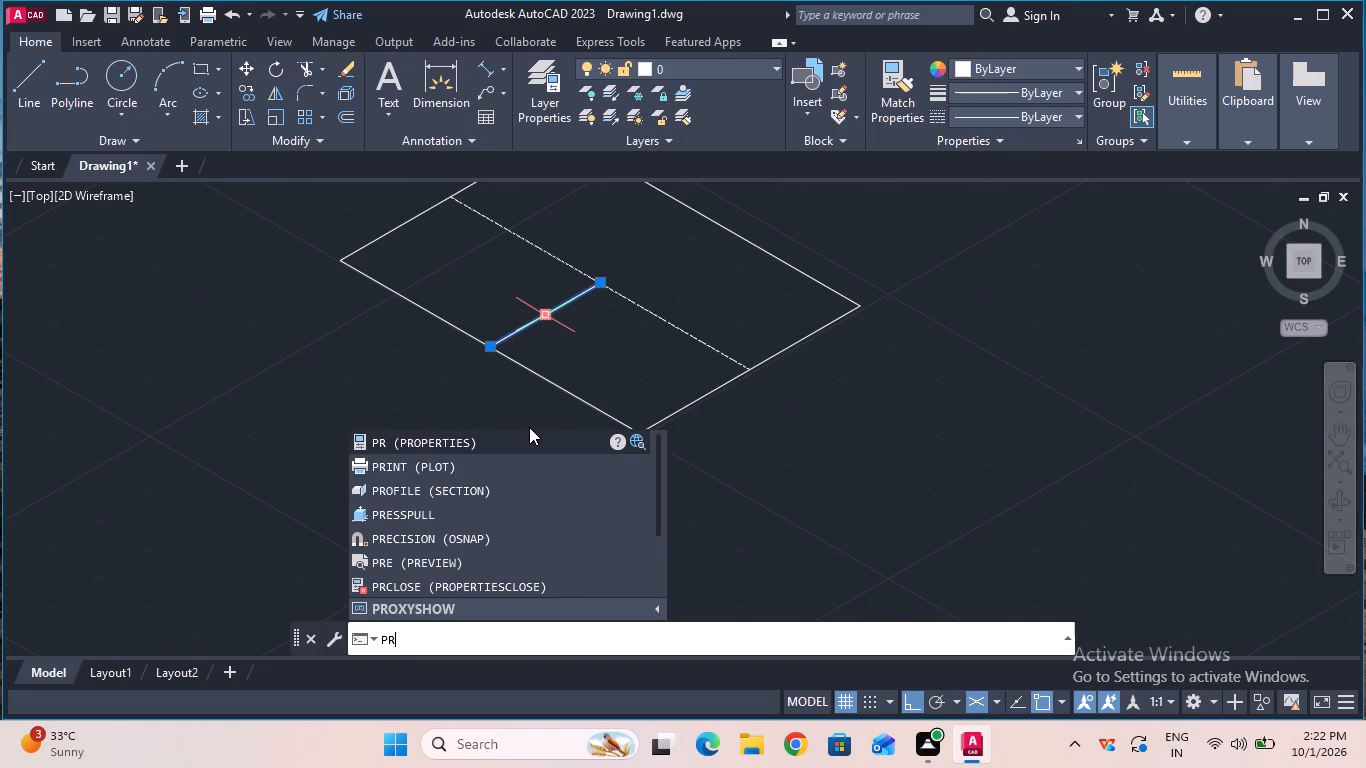
{"action": "left_click", "coordinate": [529, 433]}
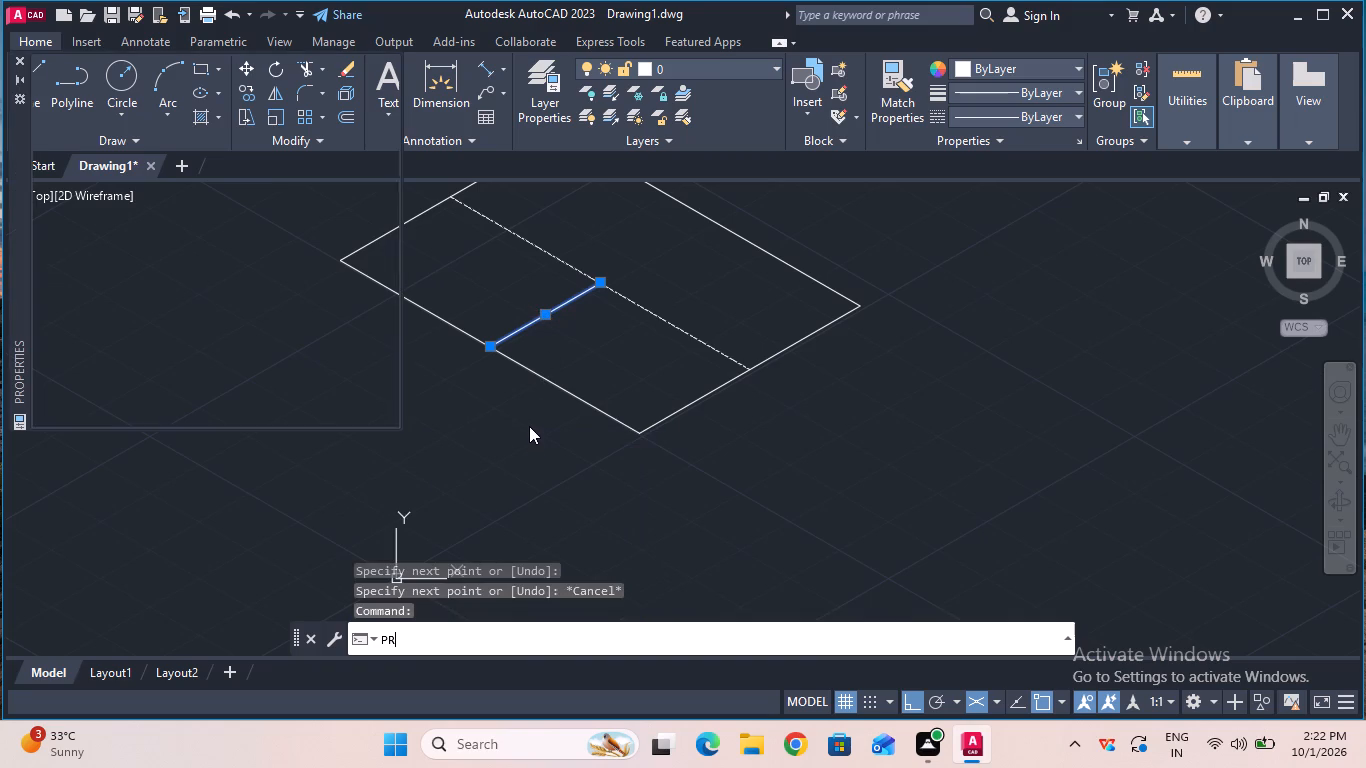
{"action": "left_click", "coordinate": [348, 164]}
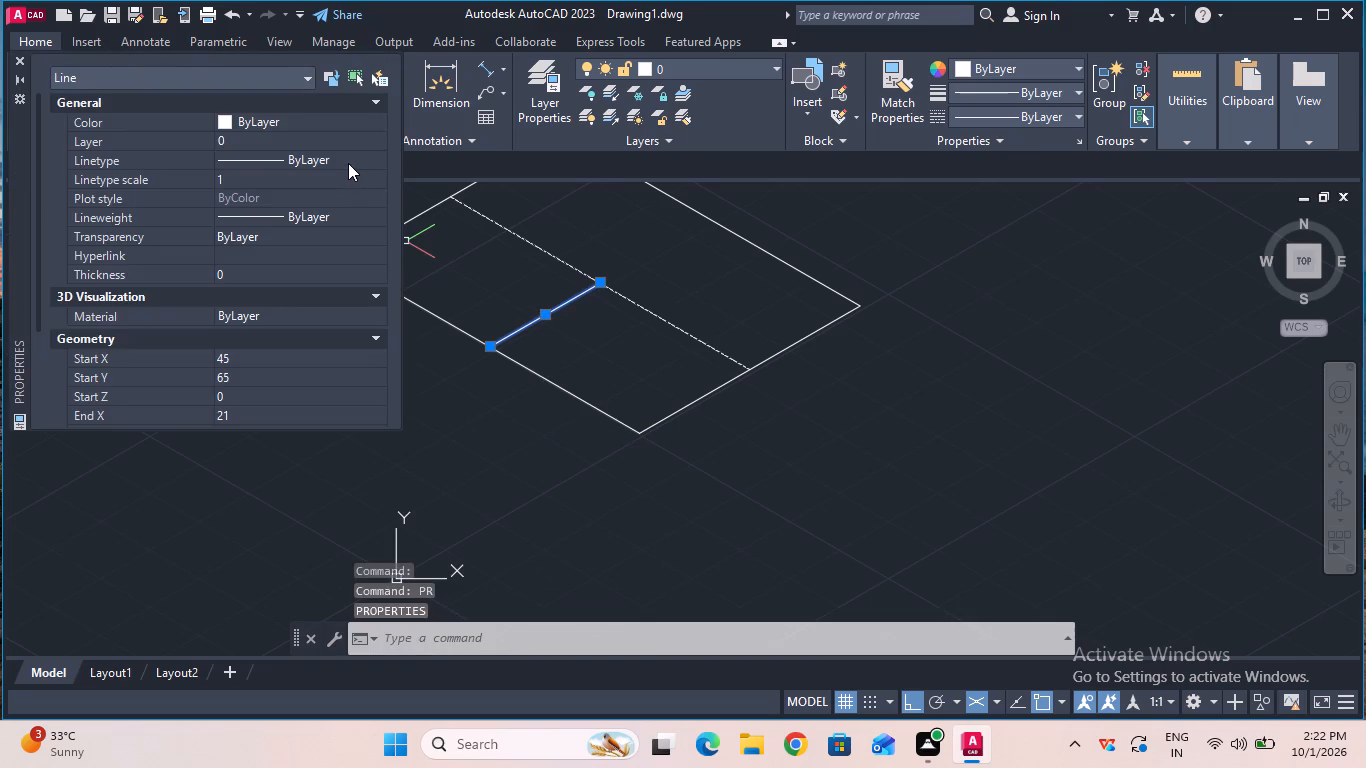
{"action": "left_click", "coordinate": [348, 165]}
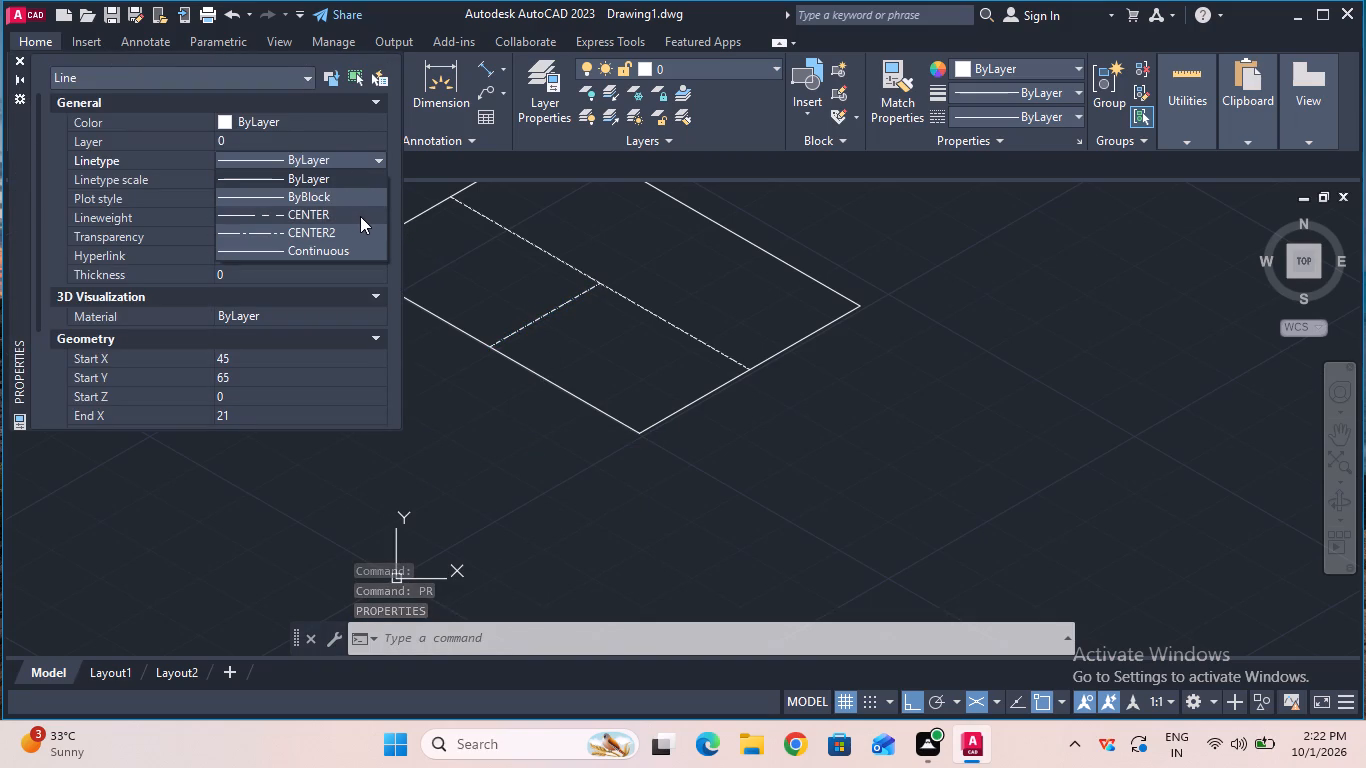
{"action": "left_click", "coordinate": [360, 216]}
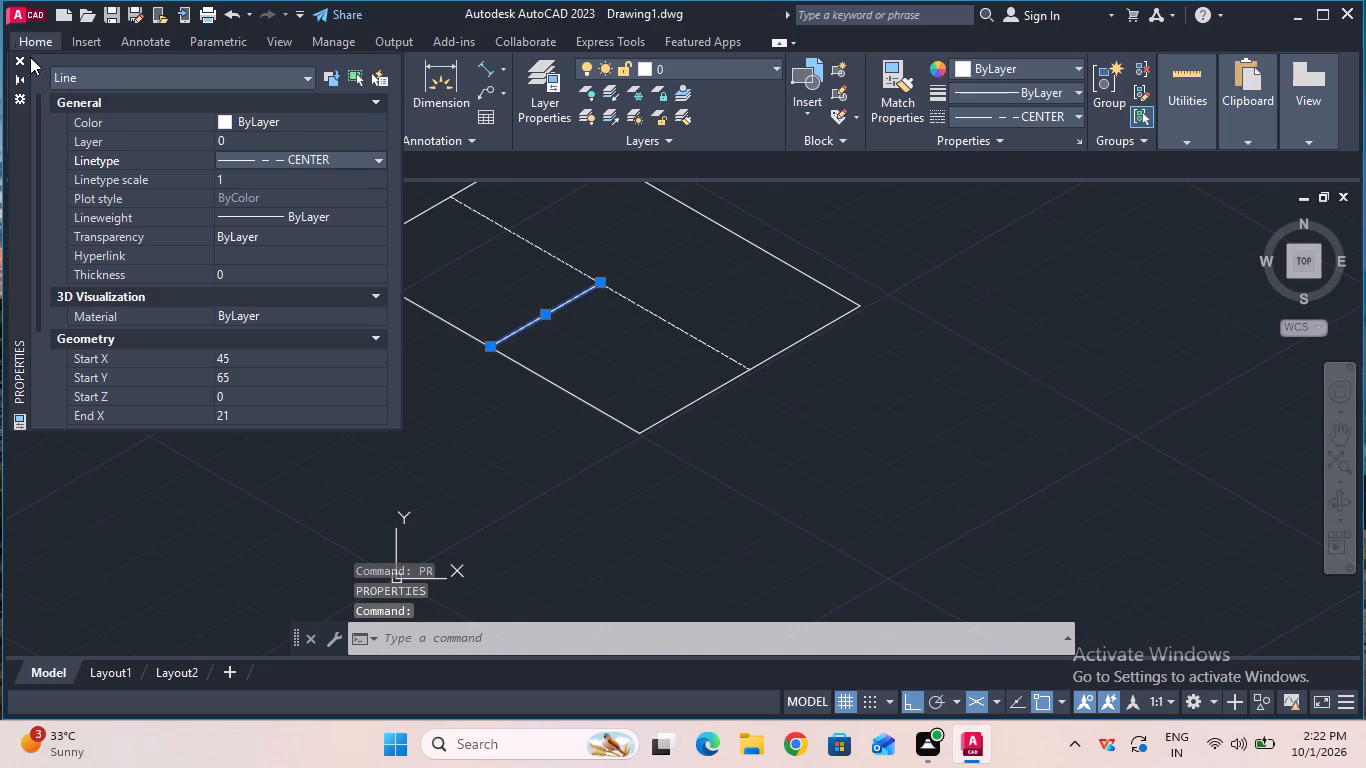
{"action": "left_click", "coordinate": [19, 66]}
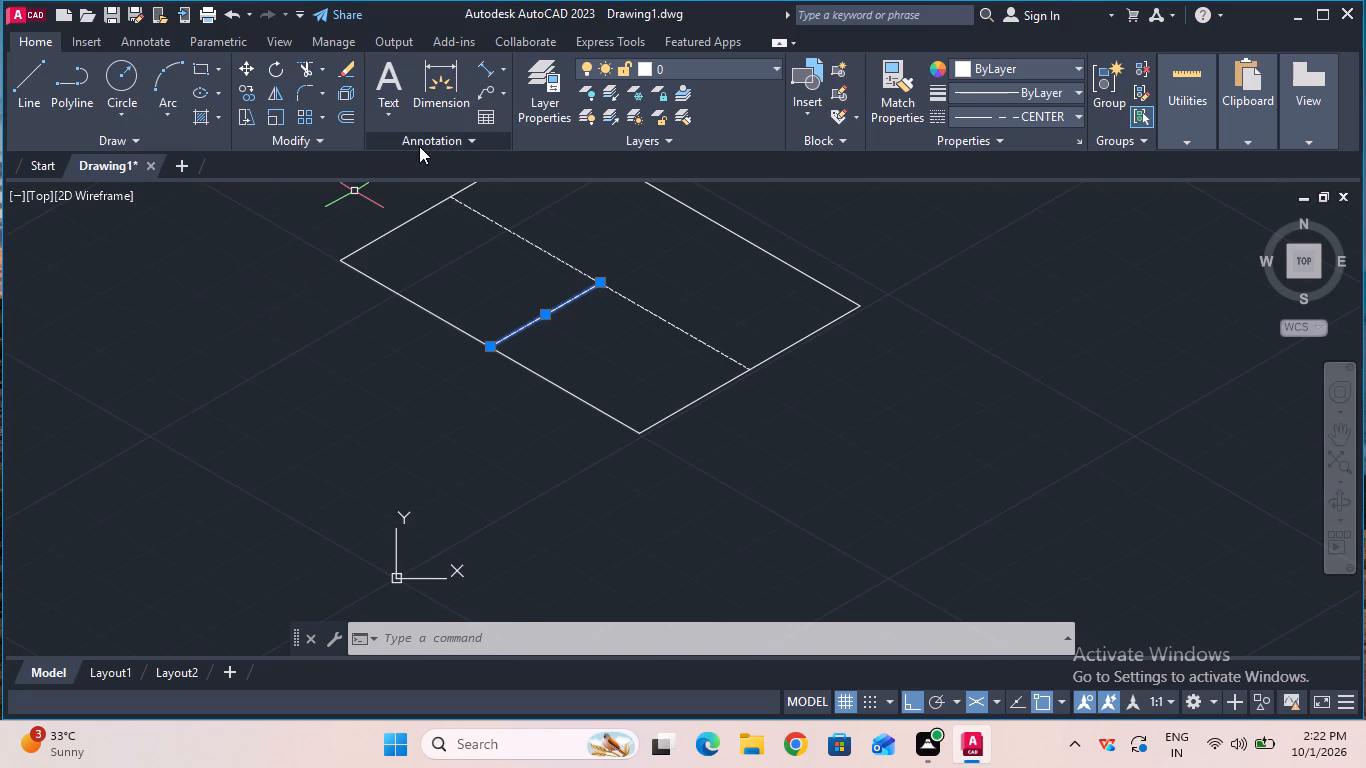
{"action": "key", "text": "Escape"}
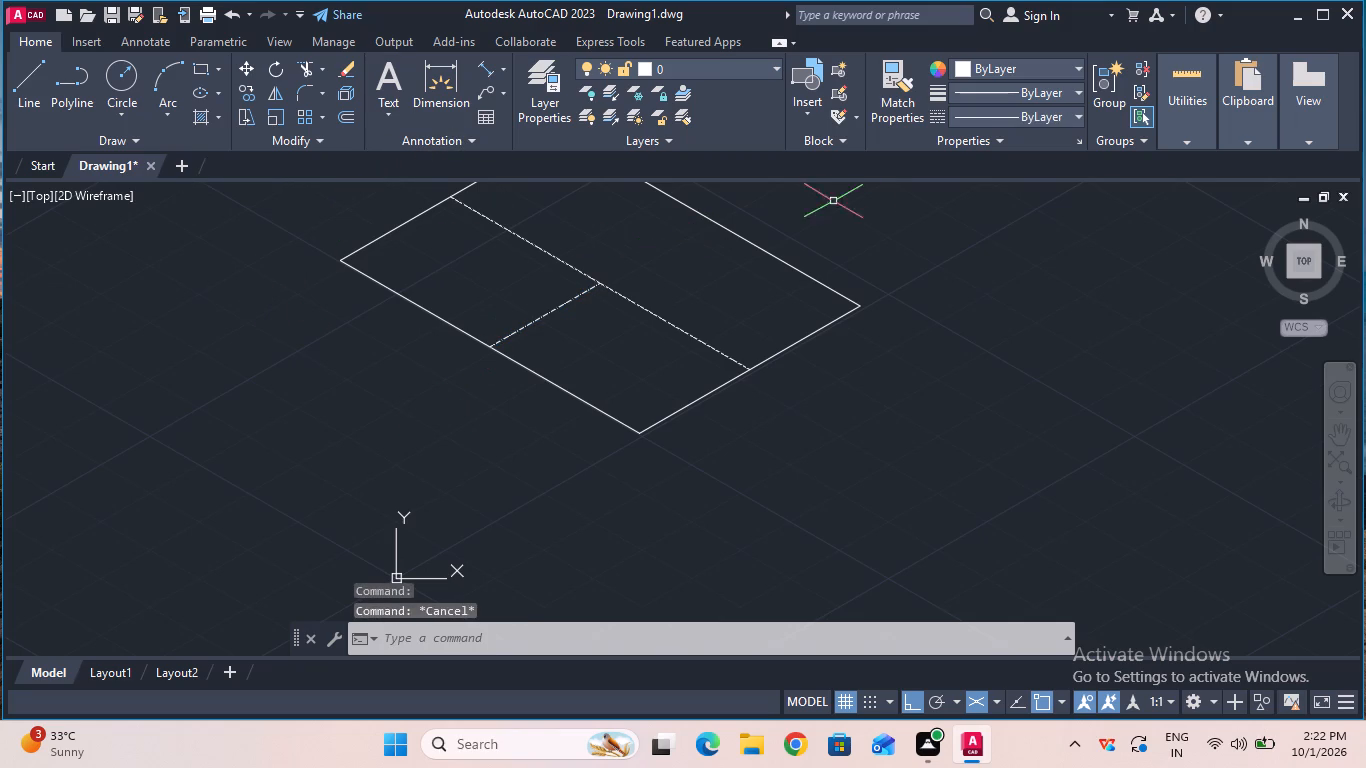
Check the distance from the two centerlines' junction to the long centerline's upper end with a temporary aligned dimension.
{"action": "left_click", "coordinate": [488, 70]}
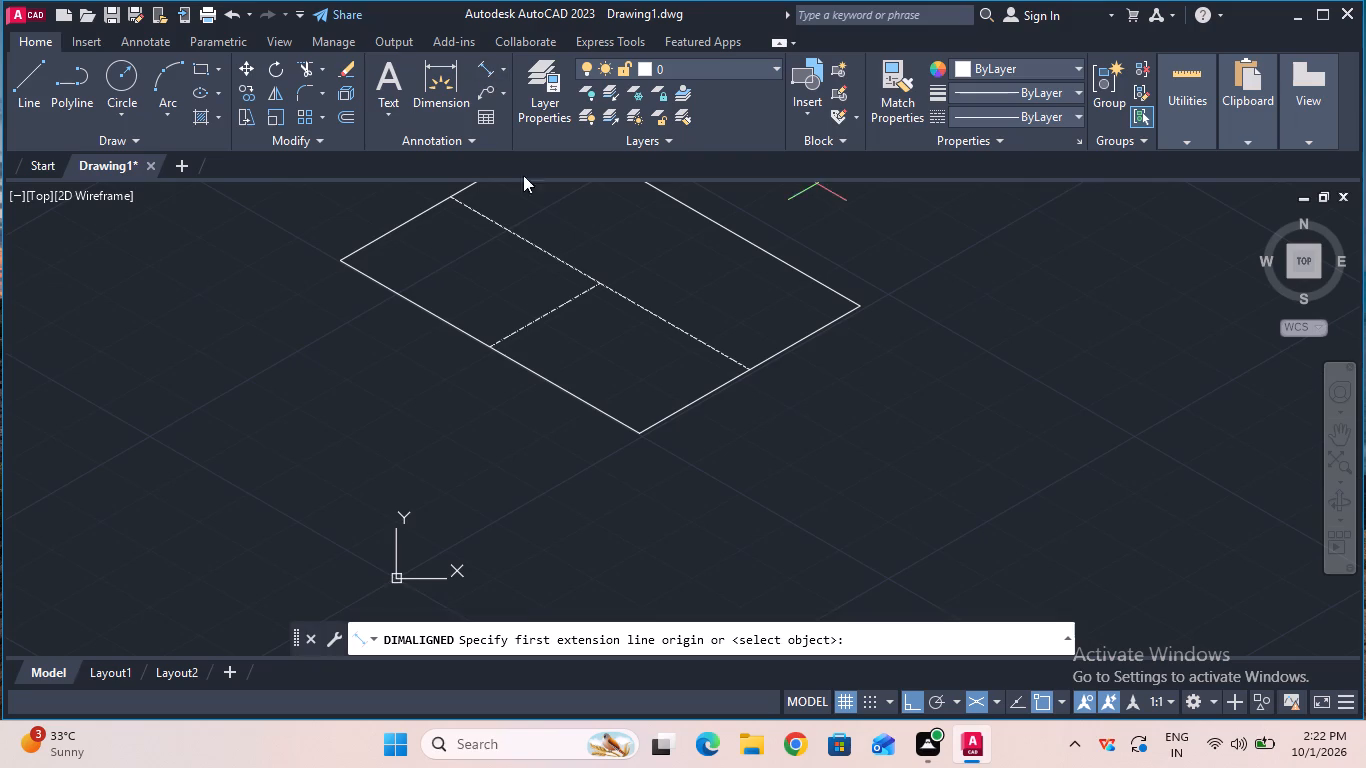
{"action": "left_click", "coordinate": [596, 286]}
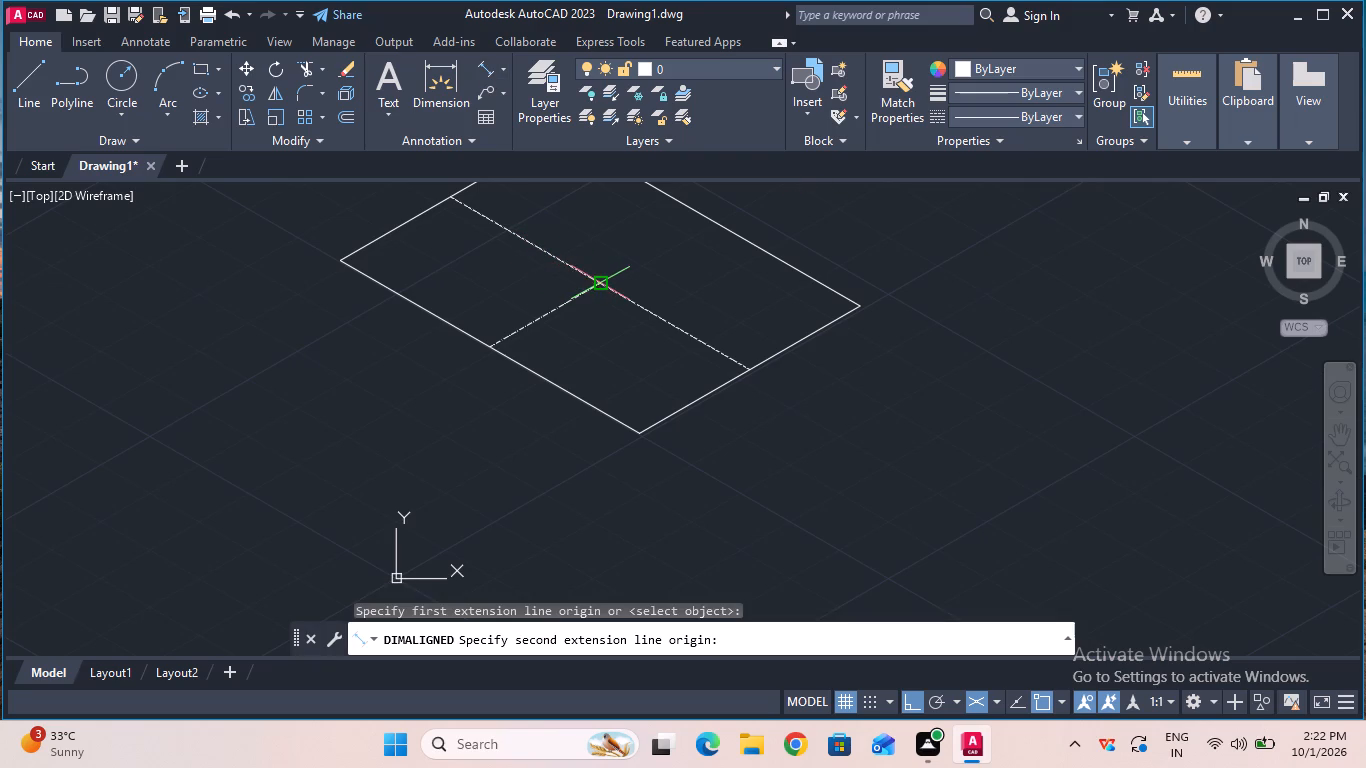
{"action": "left_click", "coordinate": [449, 202]}
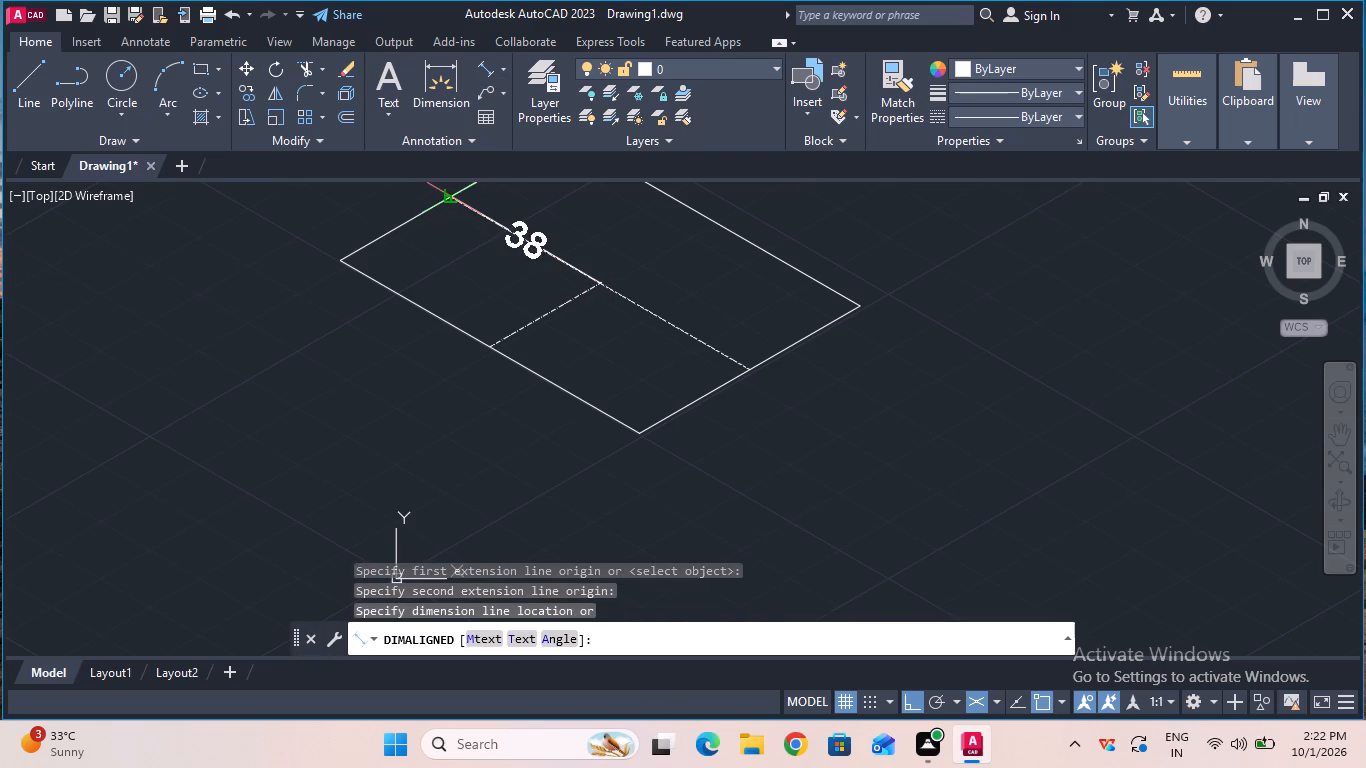
{"action": "key", "text": "Escape"}
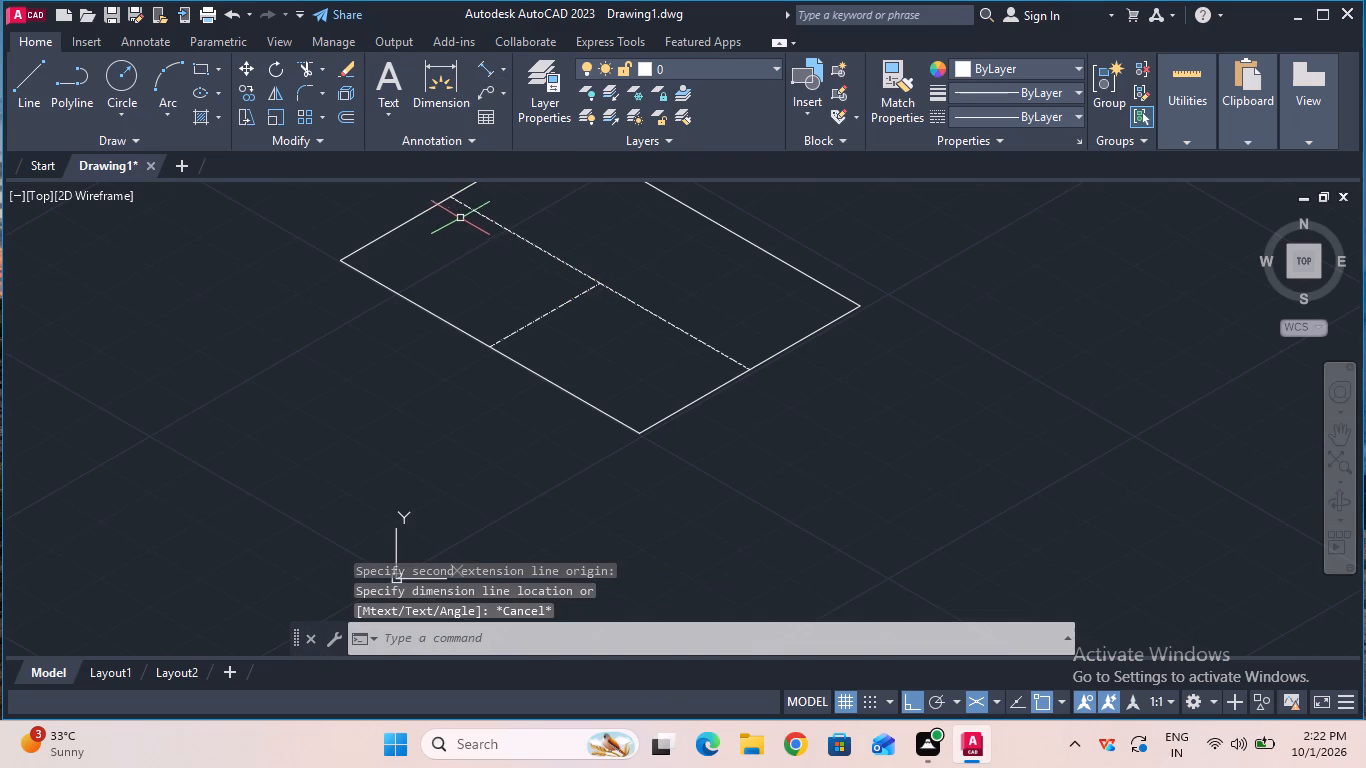
Check the distance from the two centerlines' junction to the long centerline's lower end with a temporary aligned dimension.
{"action": "left_click", "coordinate": [495, 75]}
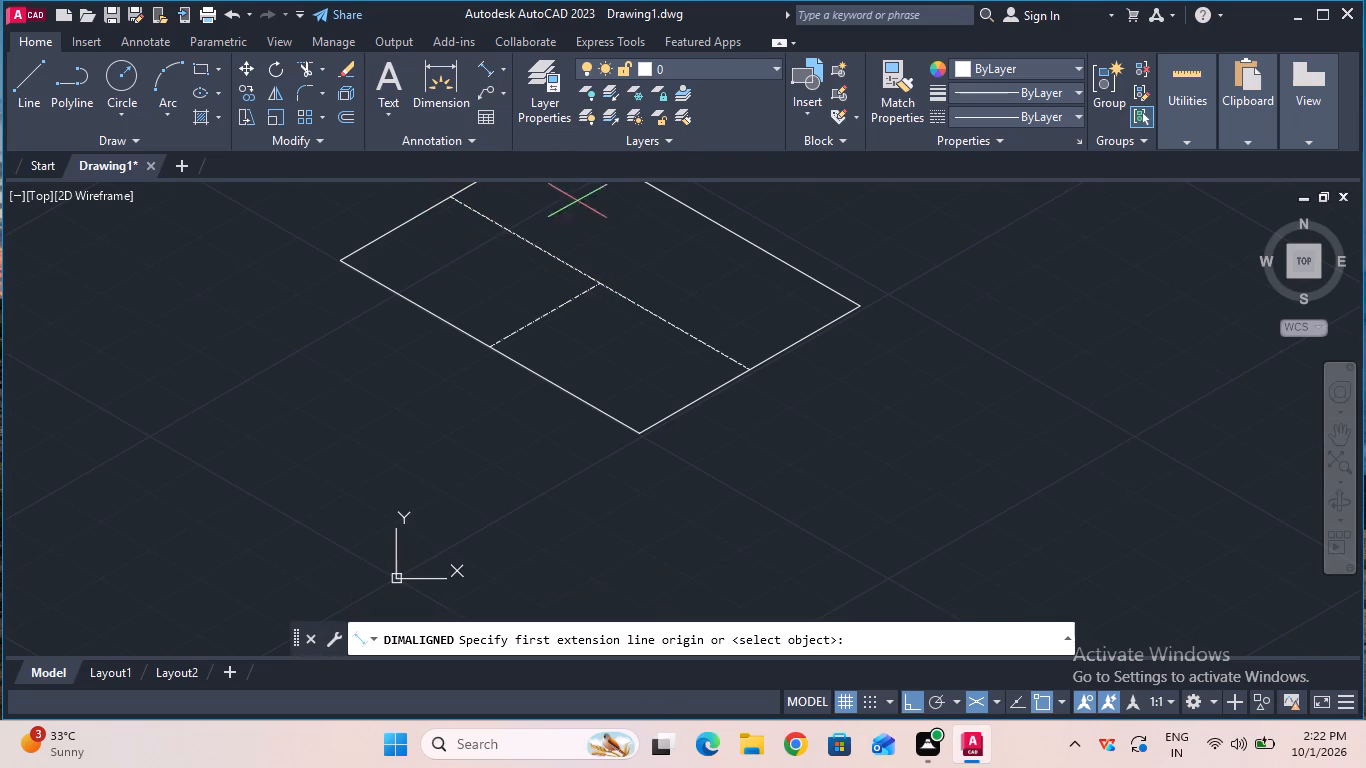
{"action": "left_click", "coordinate": [596, 283]}
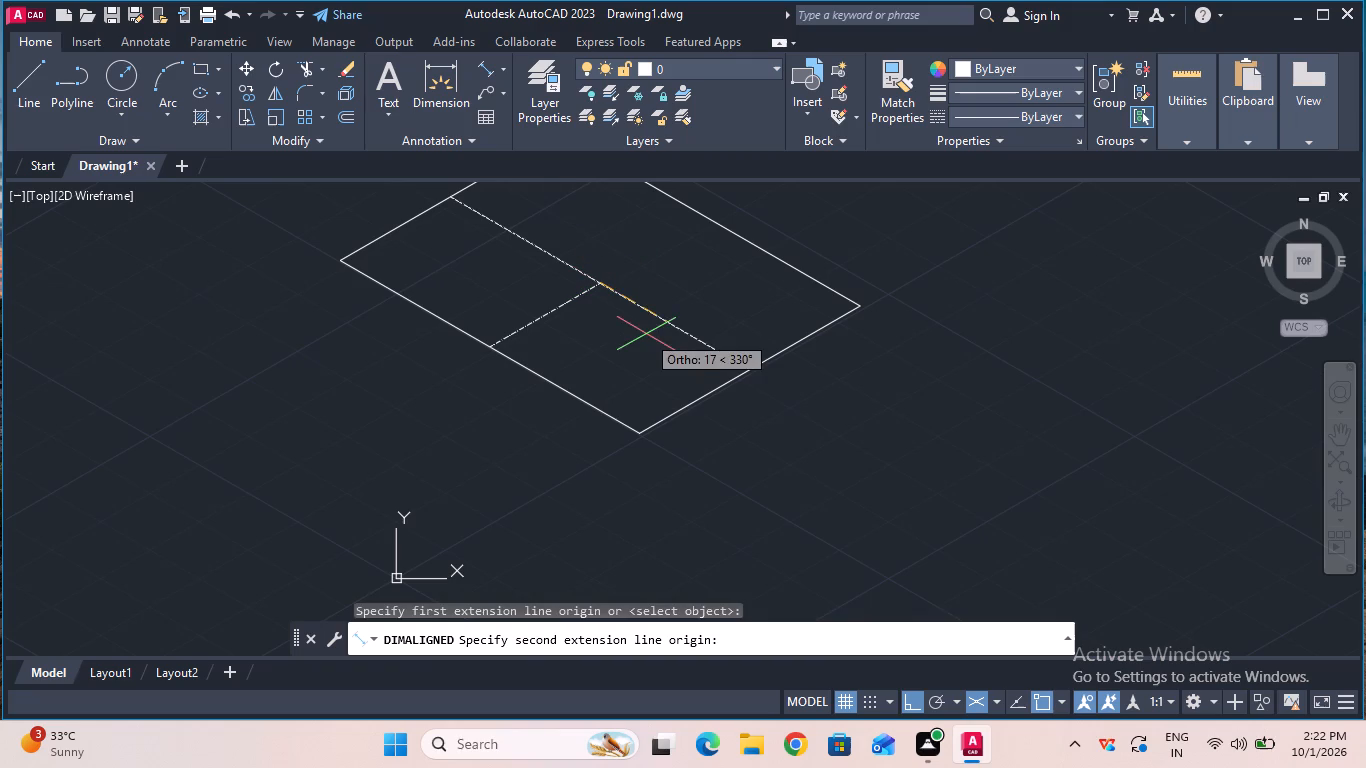
{"action": "left_click", "coordinate": [745, 371]}
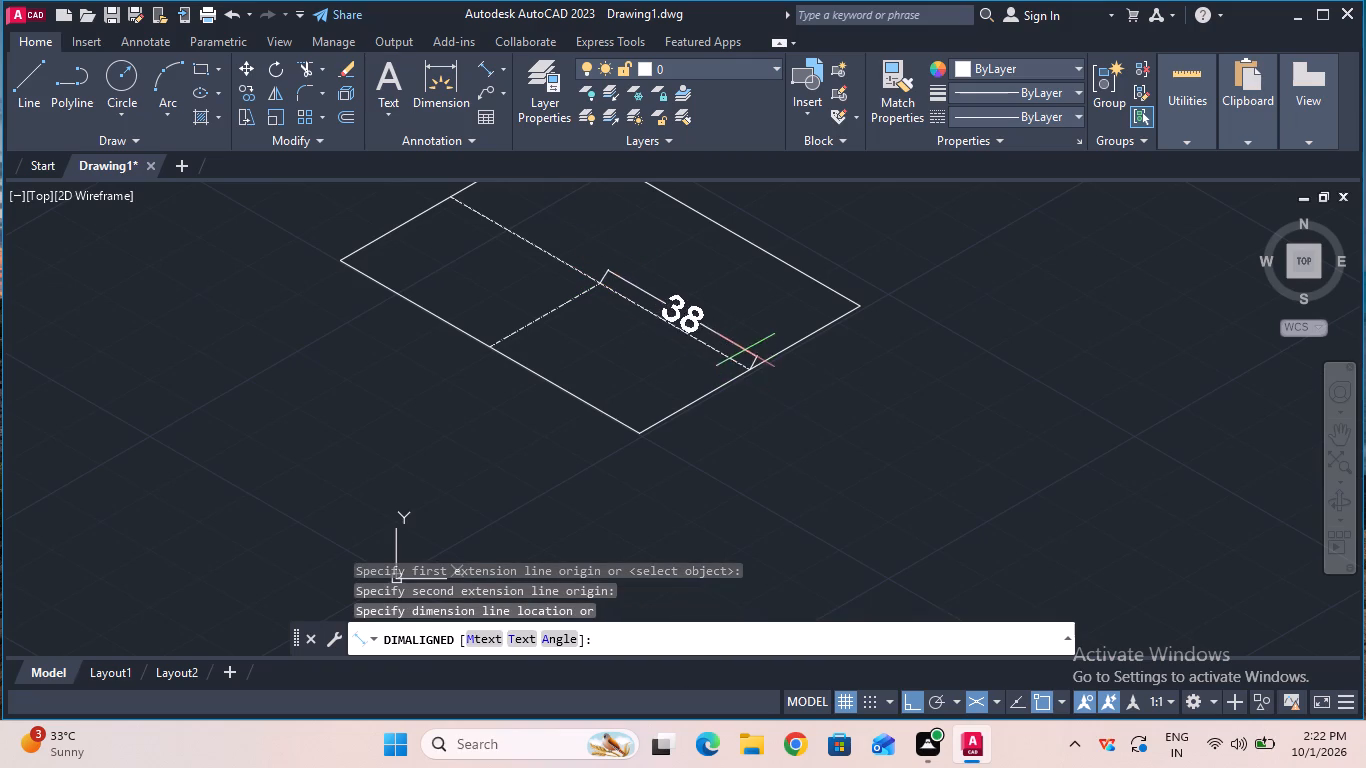
{"action": "key", "text": "Escape"}
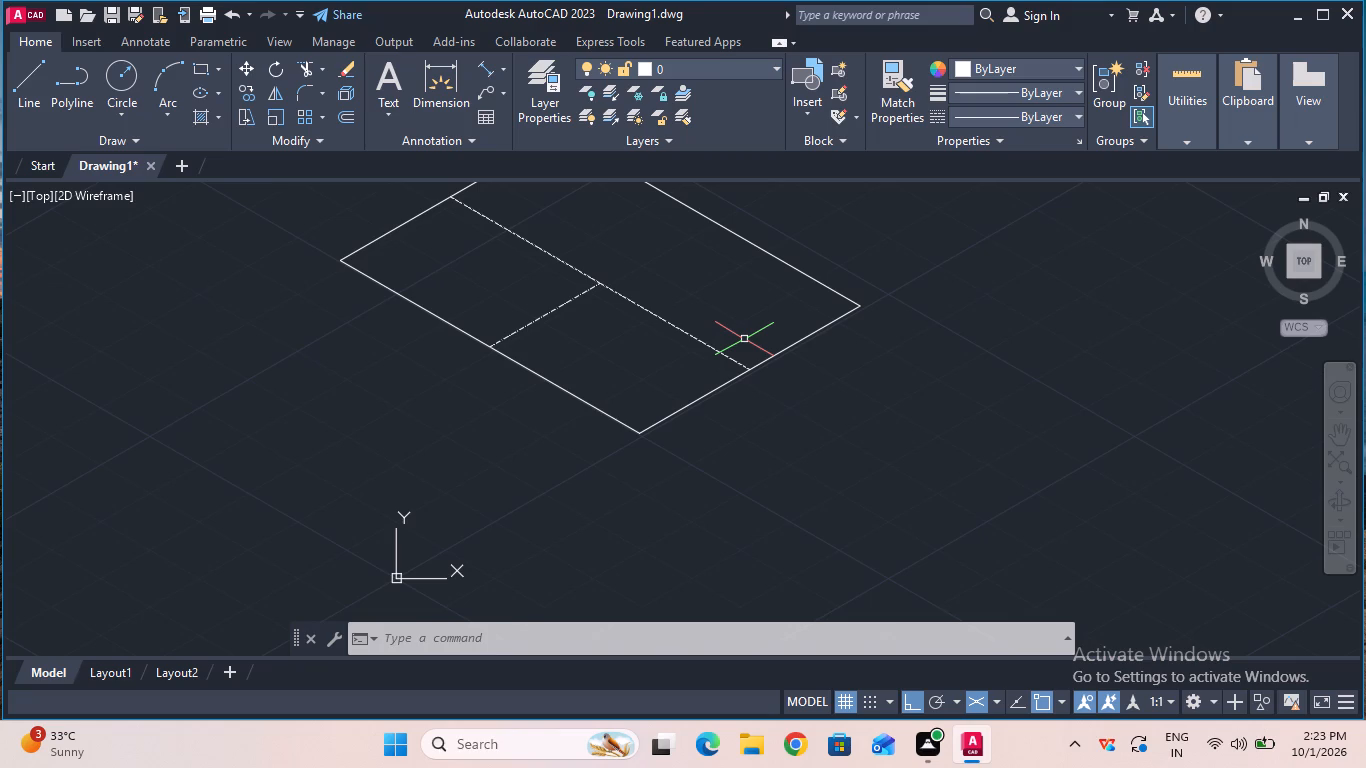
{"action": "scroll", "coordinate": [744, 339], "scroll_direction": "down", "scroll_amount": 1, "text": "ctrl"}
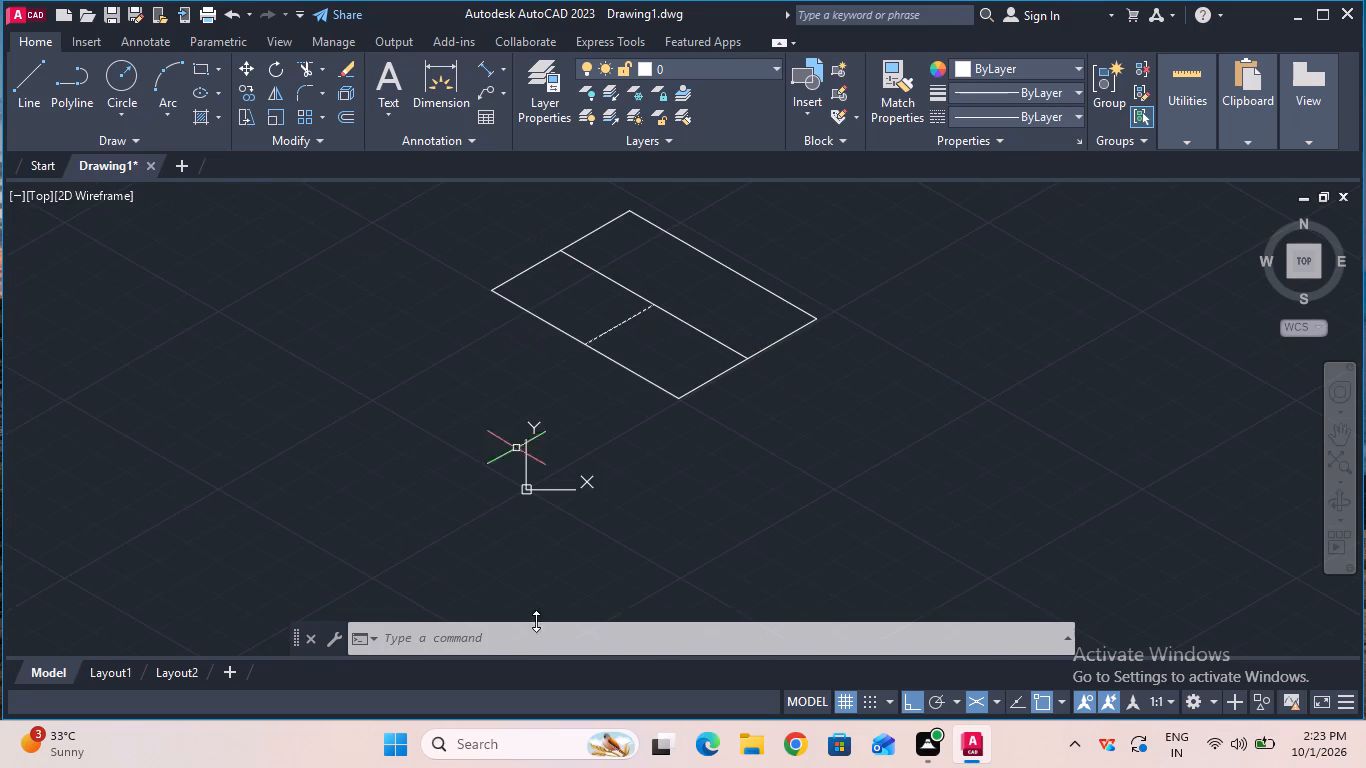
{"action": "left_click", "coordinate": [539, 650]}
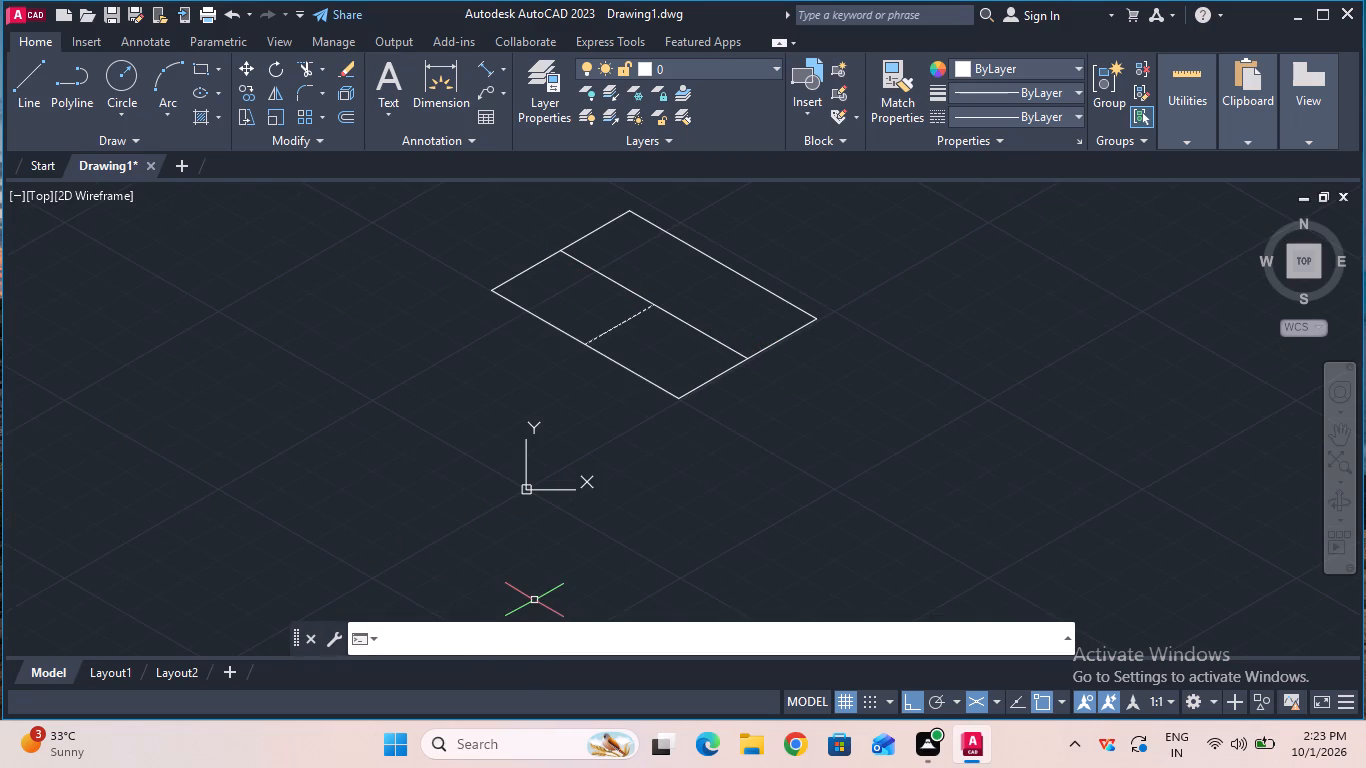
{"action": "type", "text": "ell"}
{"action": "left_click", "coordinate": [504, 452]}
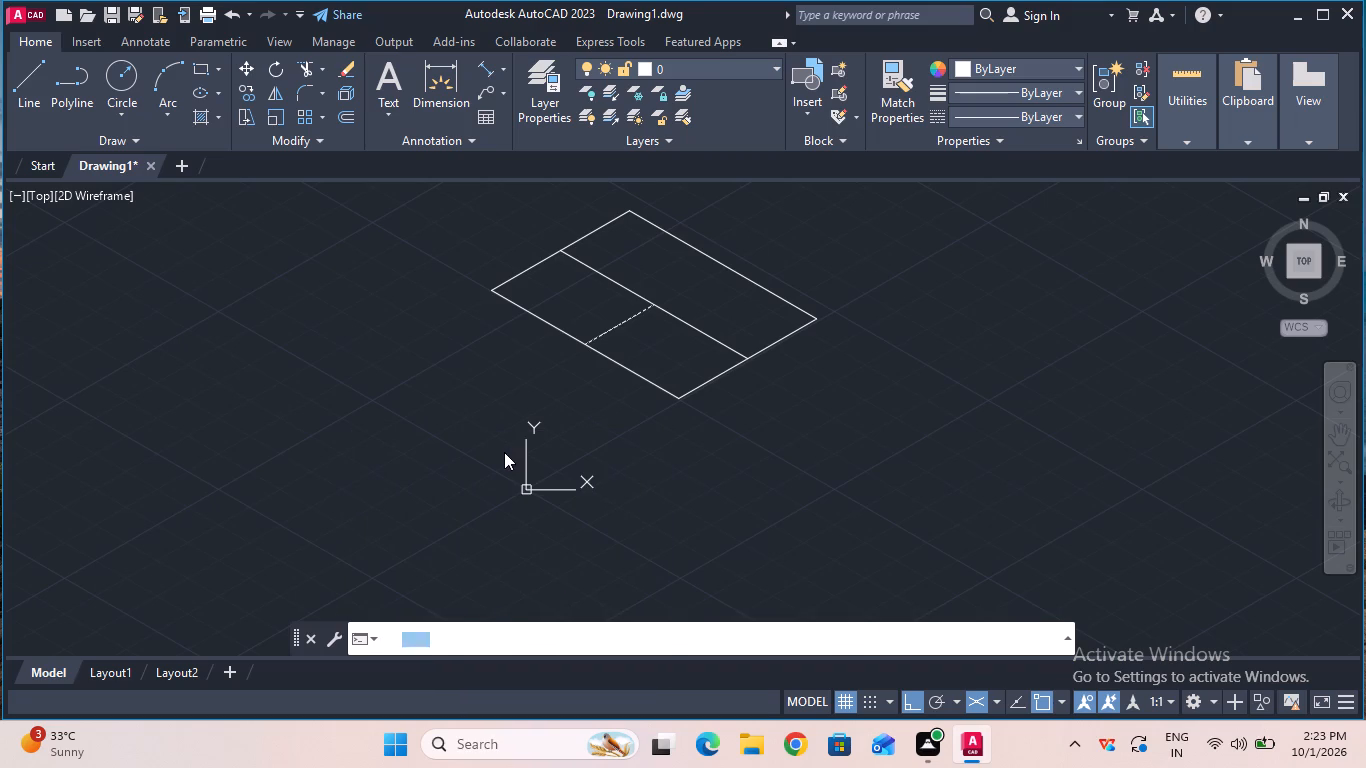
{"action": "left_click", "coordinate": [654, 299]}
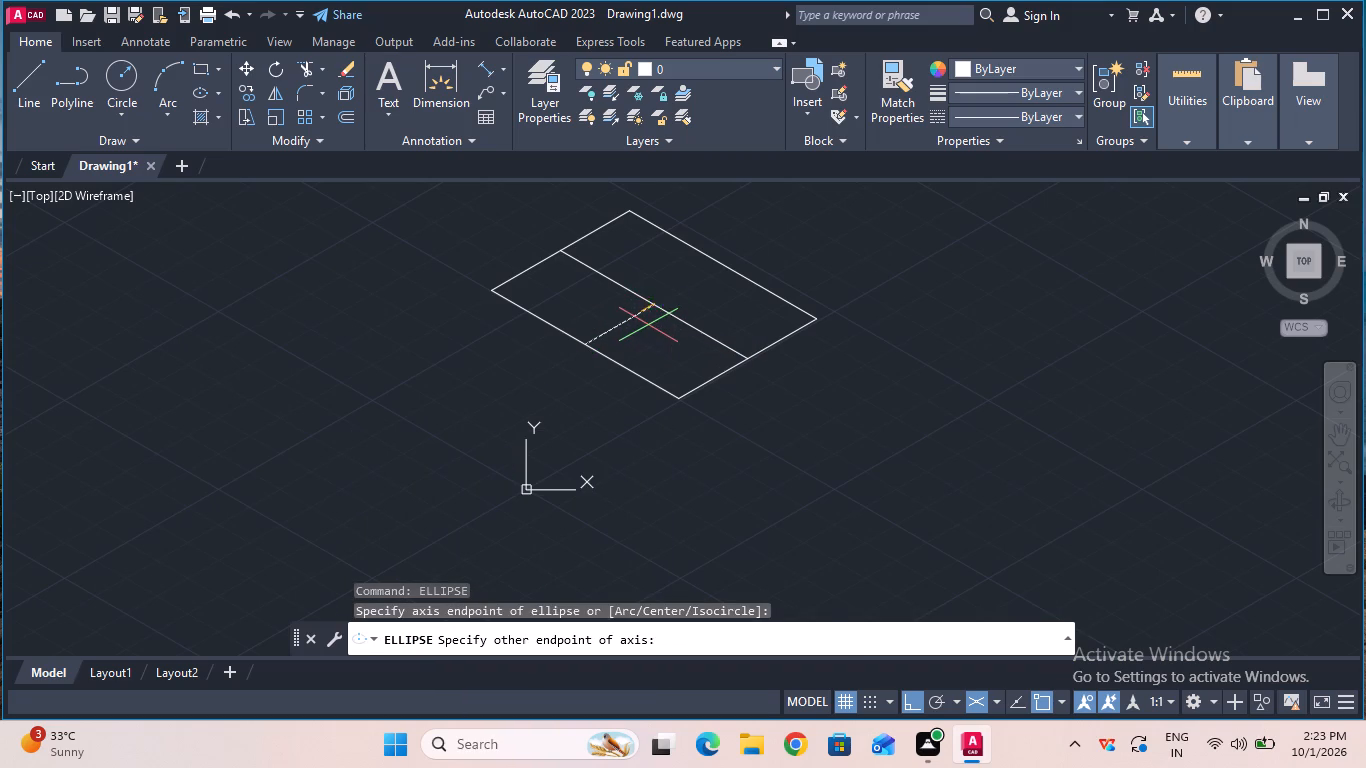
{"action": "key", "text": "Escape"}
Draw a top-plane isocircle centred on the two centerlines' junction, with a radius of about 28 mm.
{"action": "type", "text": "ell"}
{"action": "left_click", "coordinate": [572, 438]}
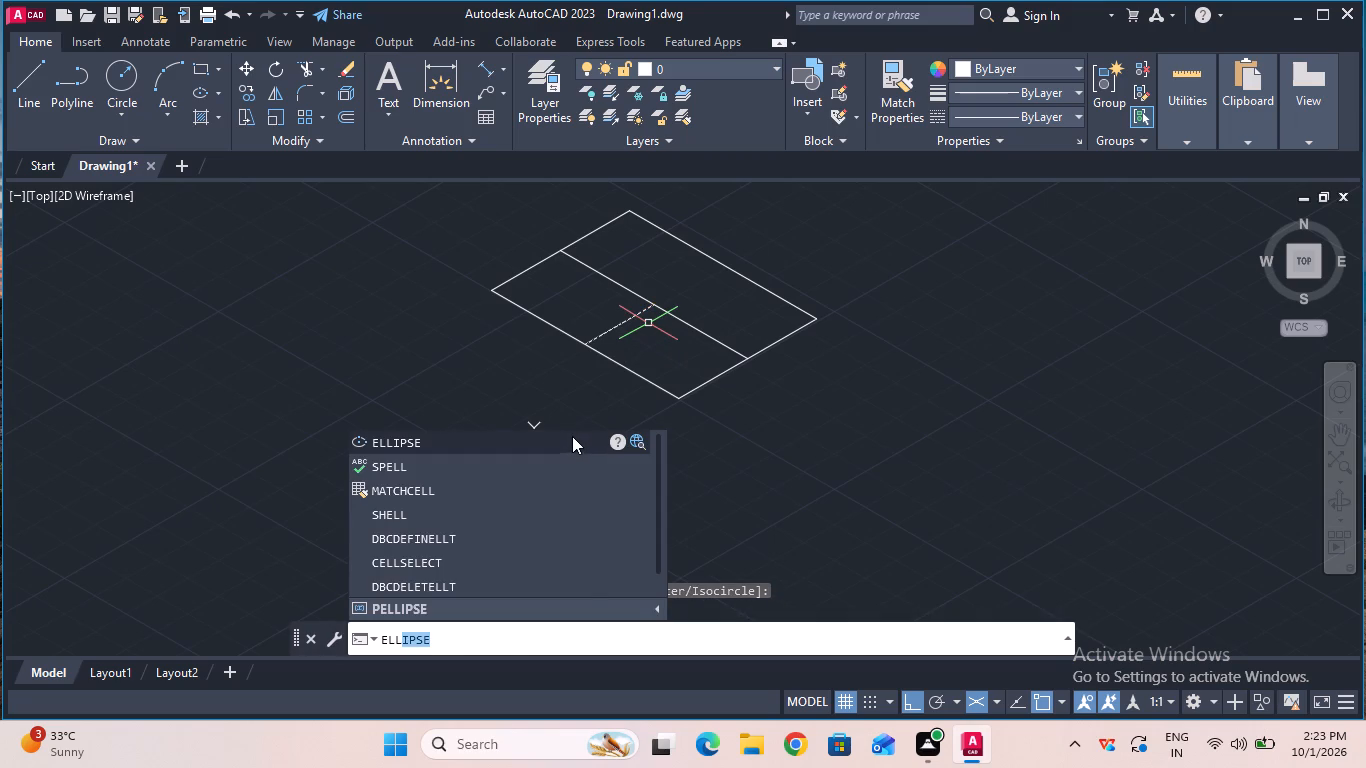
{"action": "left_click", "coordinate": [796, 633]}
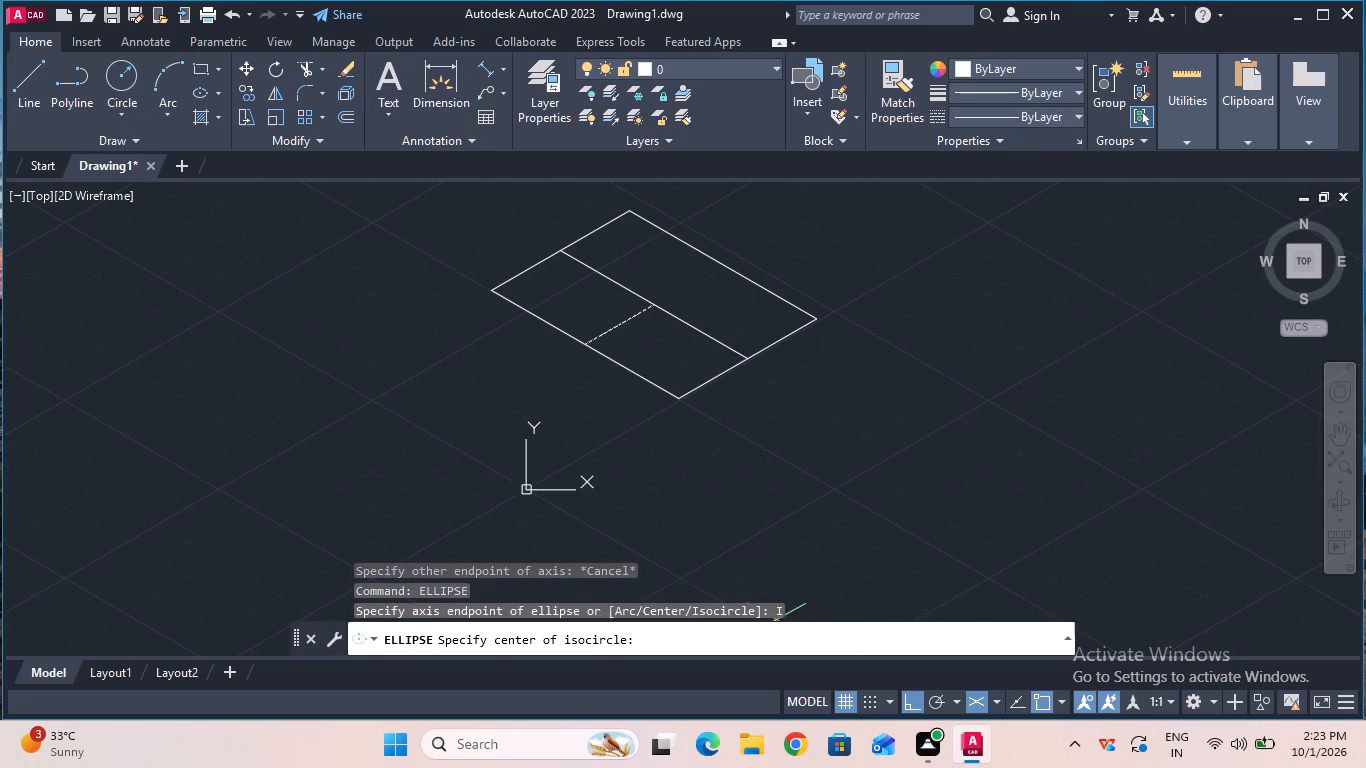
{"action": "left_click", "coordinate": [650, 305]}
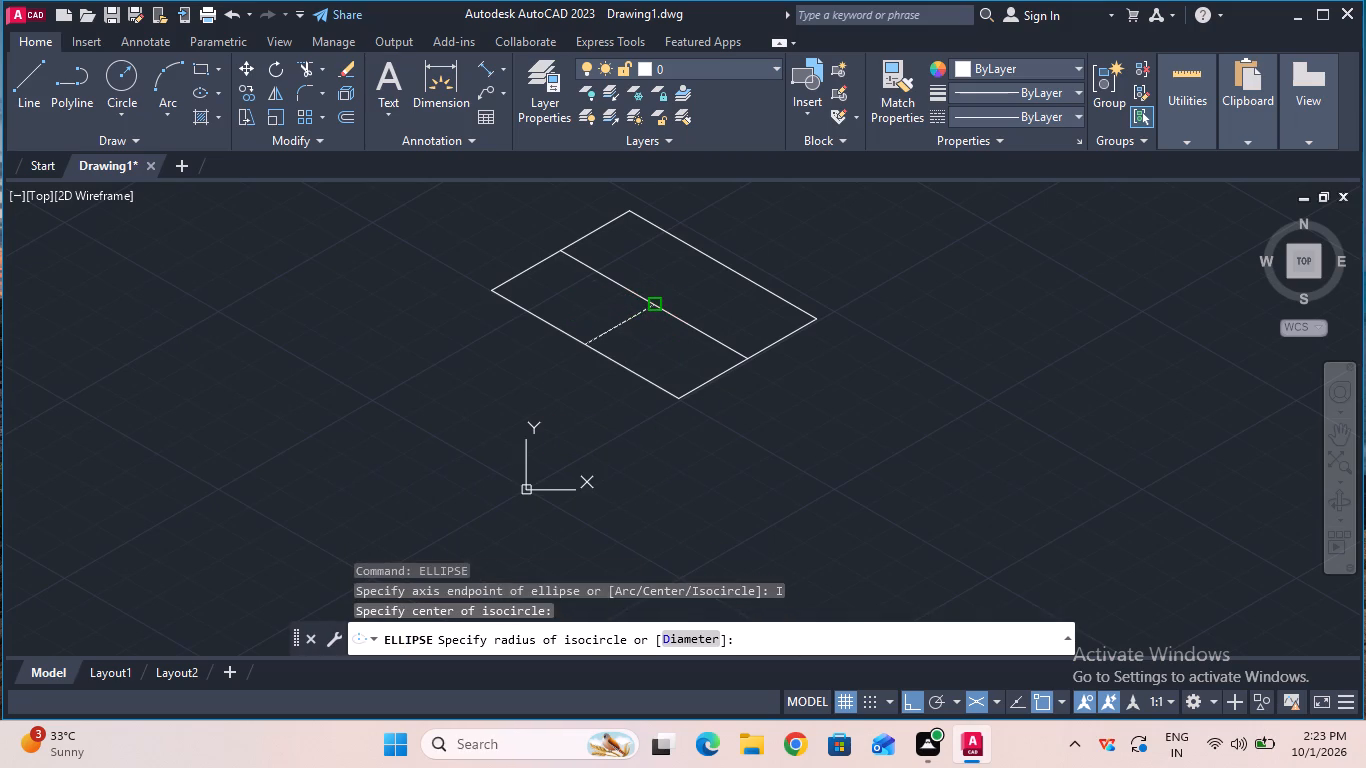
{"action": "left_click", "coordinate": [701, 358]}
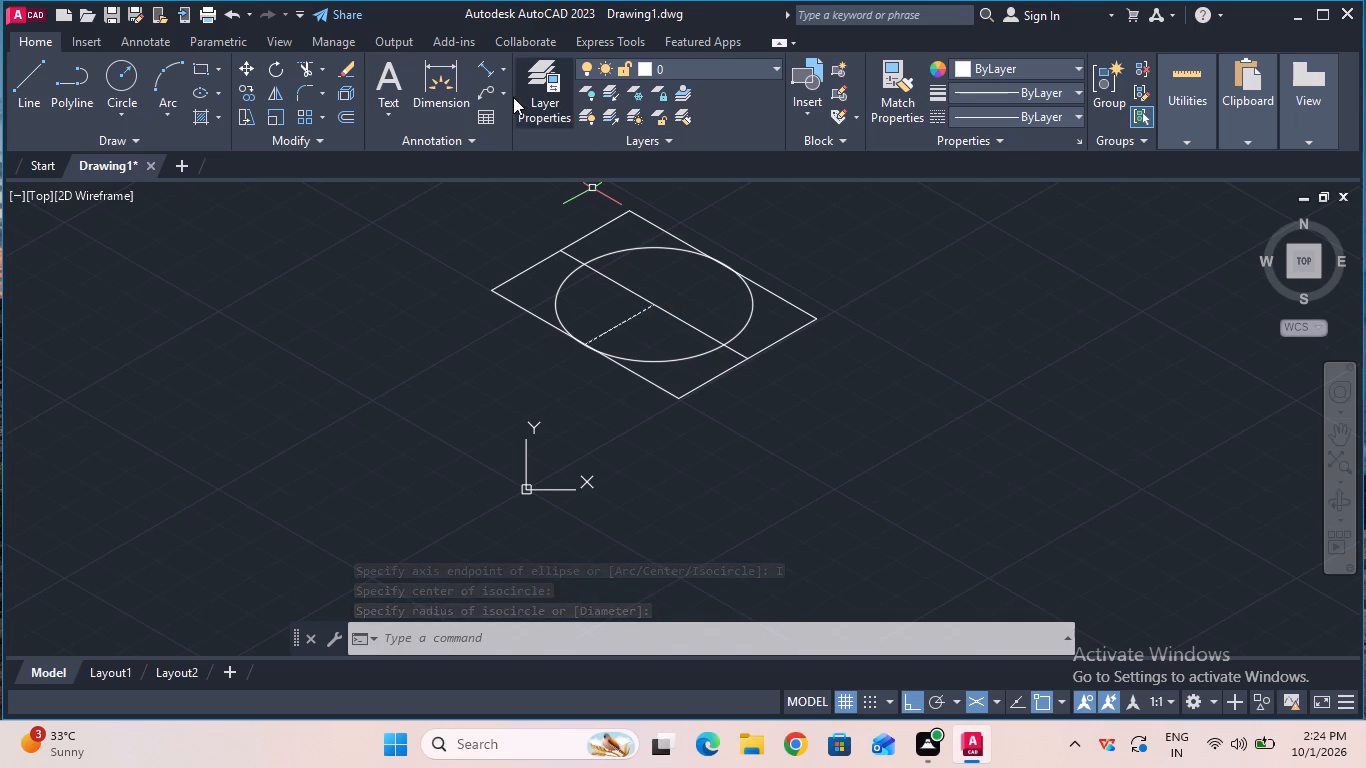
Check the isocircle's diameter along the long centerline with temporary aligned dimensions between its two crossings.
{"action": "left_click", "coordinate": [492, 74]}
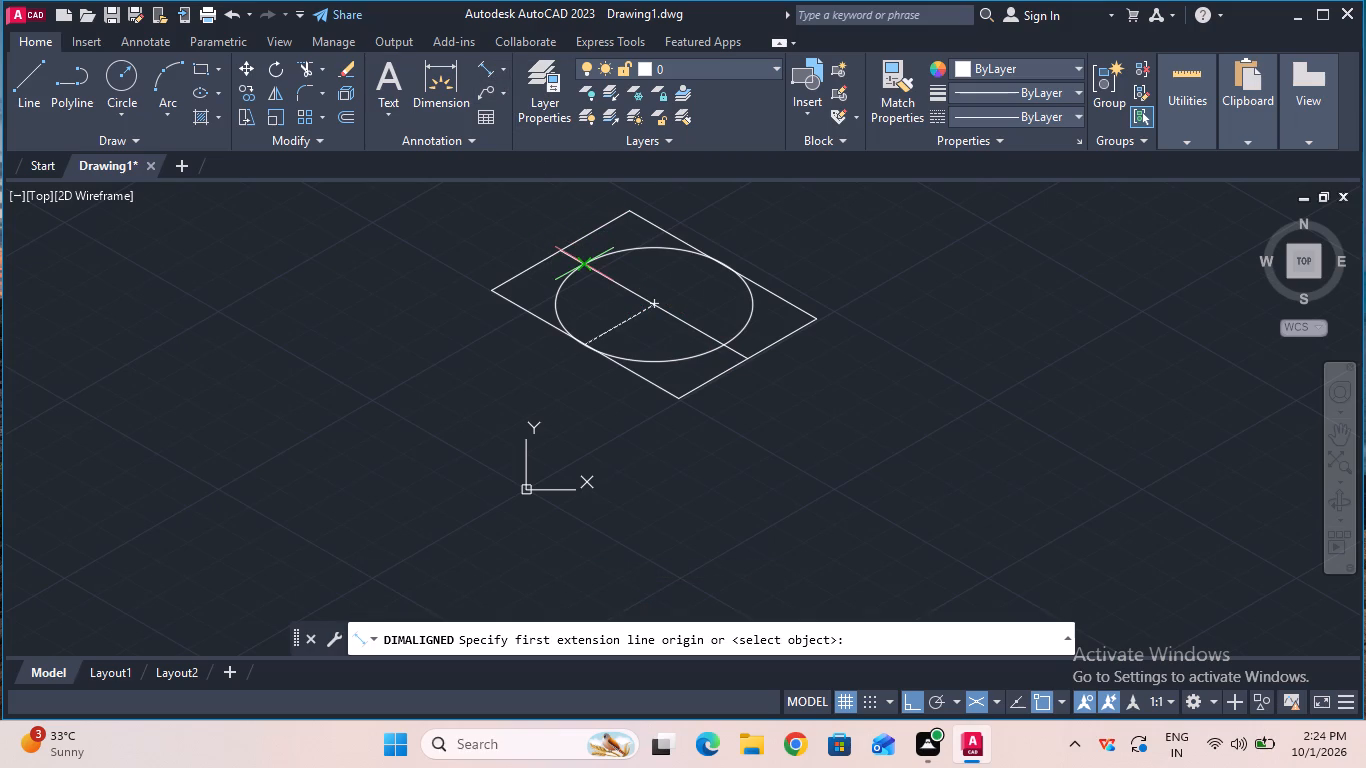
{"action": "left_click", "coordinate": [589, 264]}
{"action": "left_click", "coordinate": [720, 348]}
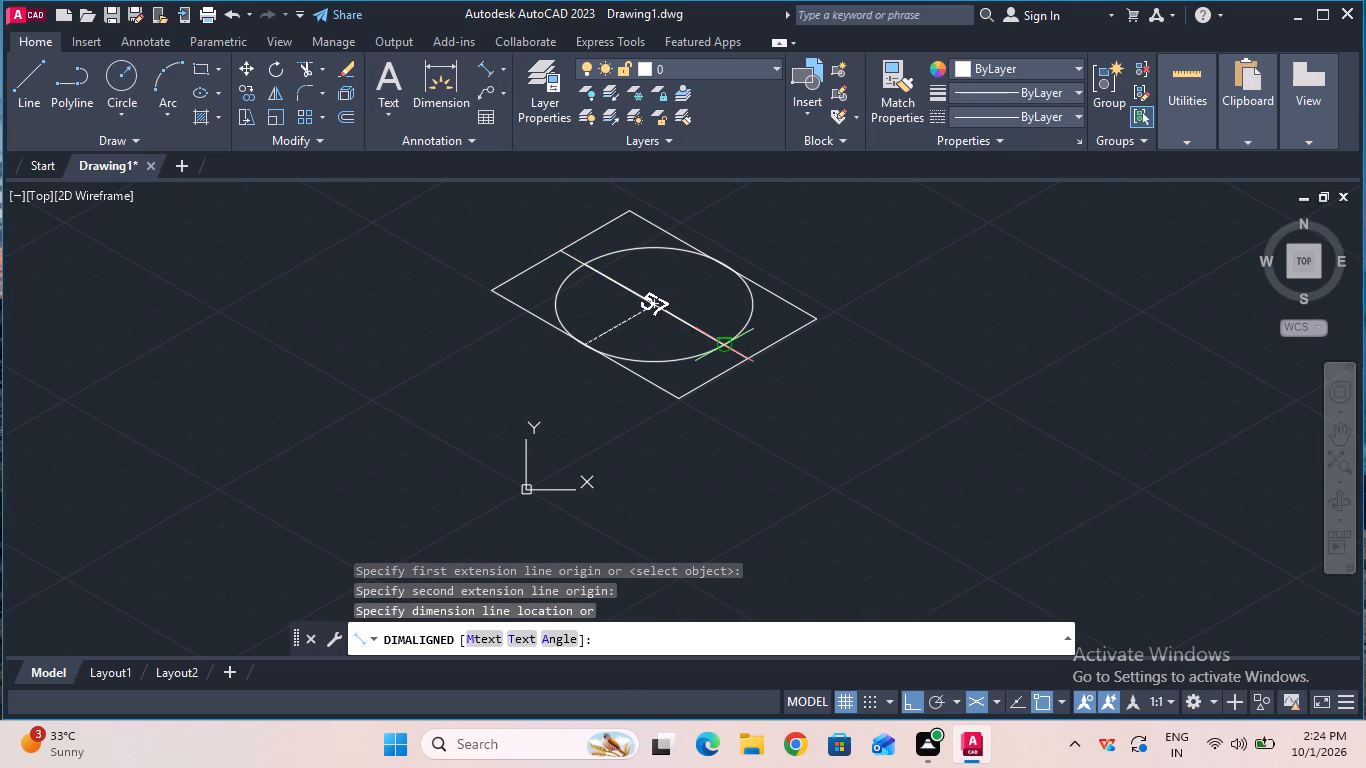
{"action": "key", "text": "Escape"}
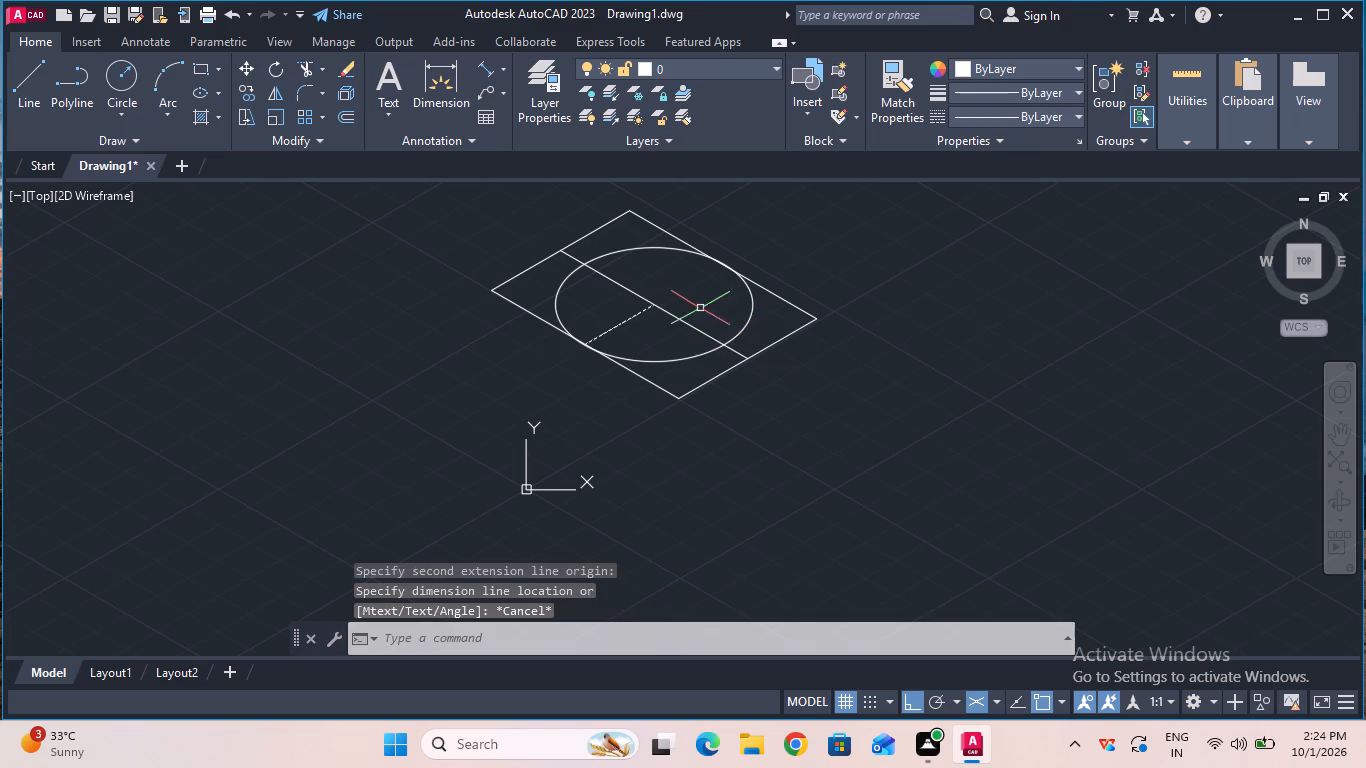
{"action": "scroll", "coordinate": [666, 290], "scroll_direction": "up", "scroll_amount": 1, "text": "ctrl"}
{"action": "left_click", "coordinate": [491, 75]}
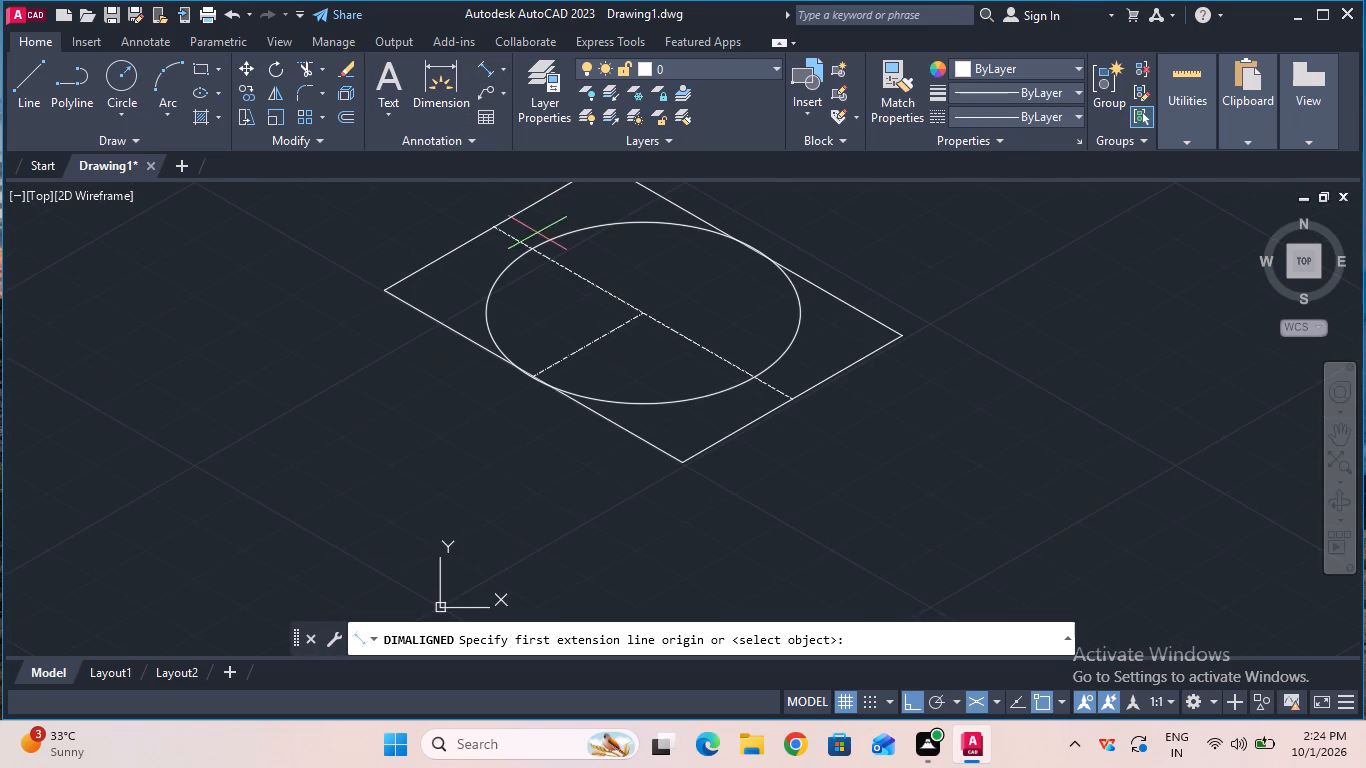
{"action": "left_click", "coordinate": [537, 244]}
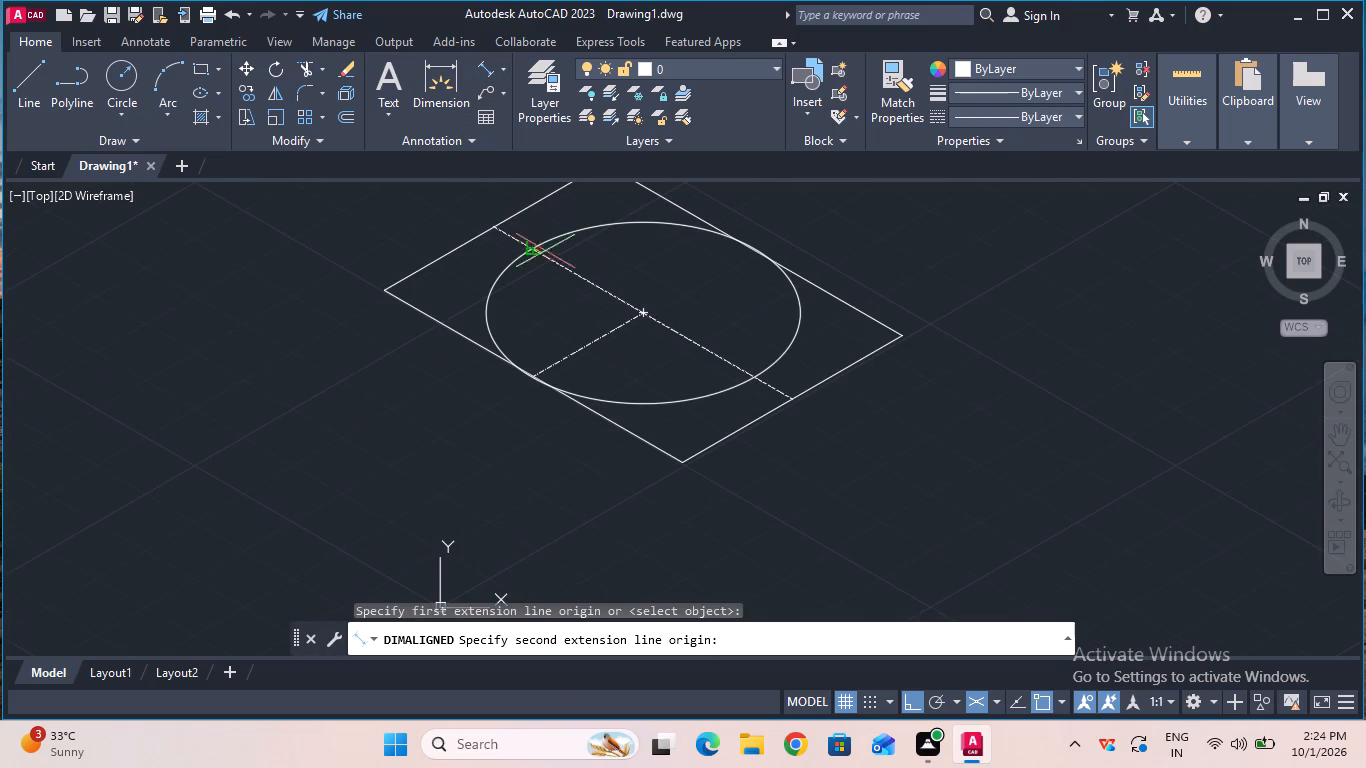
{"action": "left_click", "coordinate": [754, 379]}
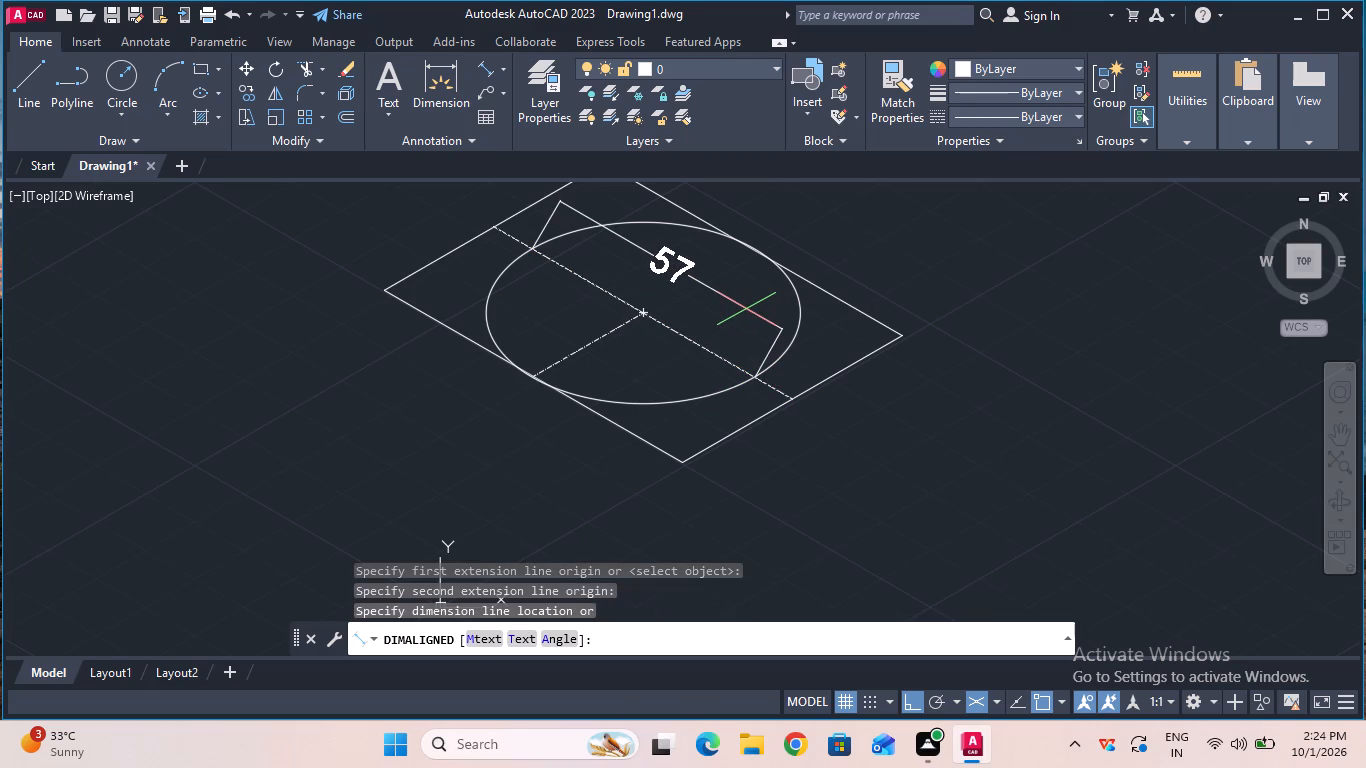
{"action": "key", "text": "Escape"}
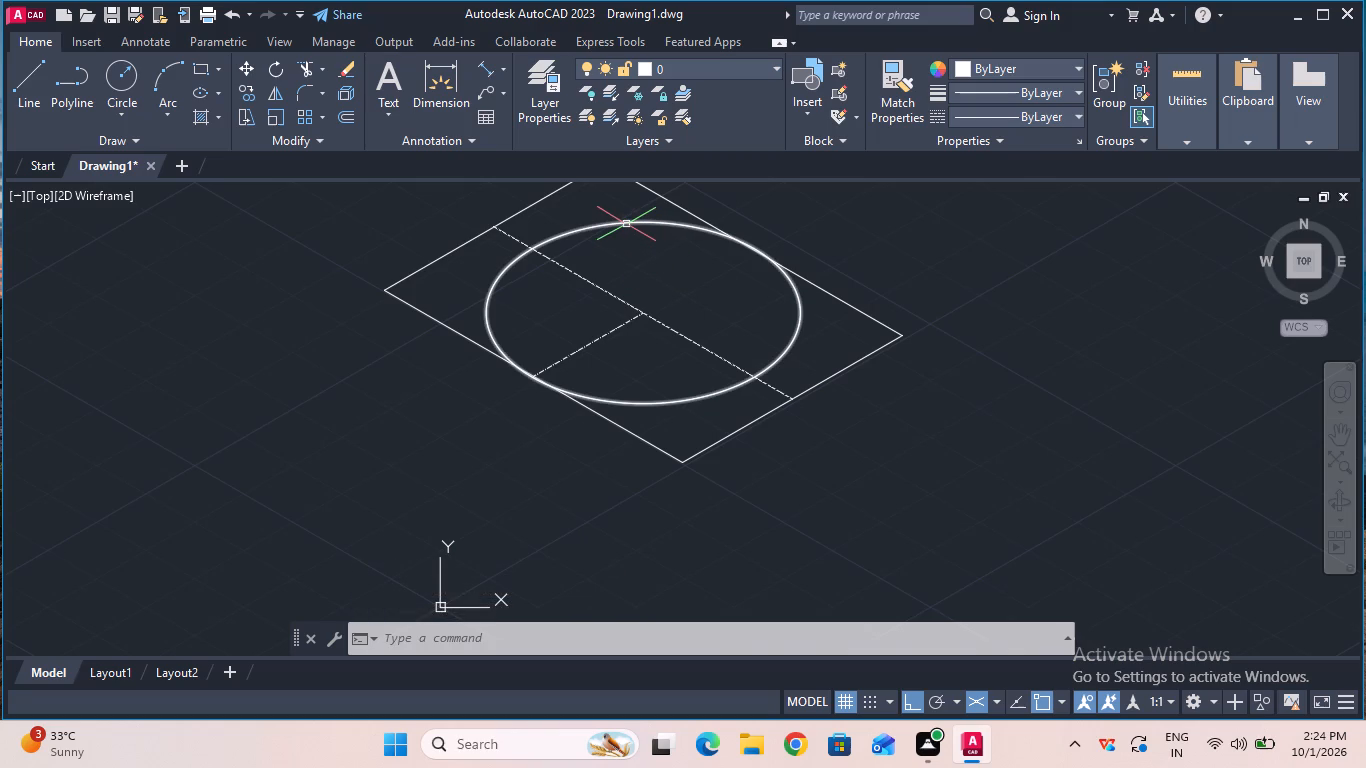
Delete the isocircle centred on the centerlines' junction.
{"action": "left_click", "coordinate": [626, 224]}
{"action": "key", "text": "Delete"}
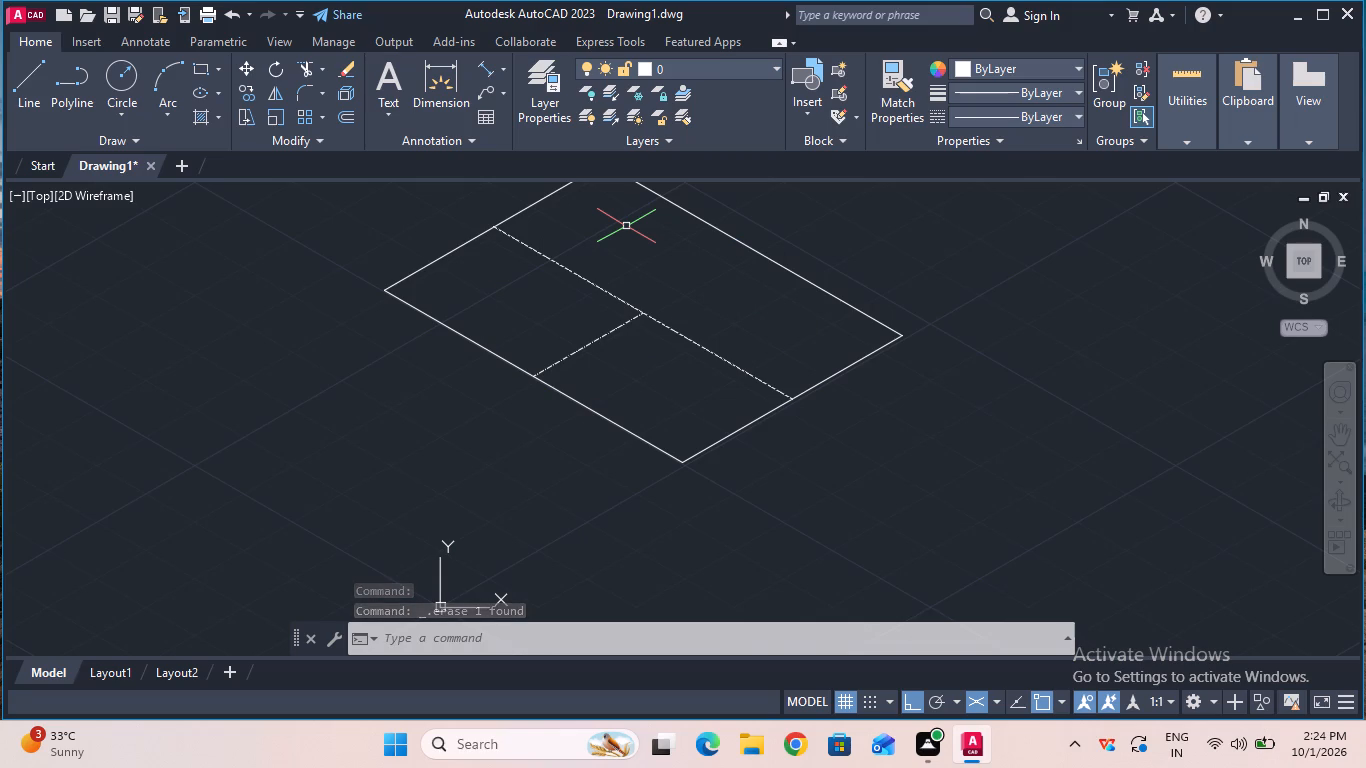
Draw an upright face on the base's upper long edge: 54 mm up from its right corner, 76 mm parallel, down to the top corner.
{"action": "scroll", "coordinate": [626, 226], "scroll_direction": "down", "scroll_amount": 2, "text": "ctrl"}
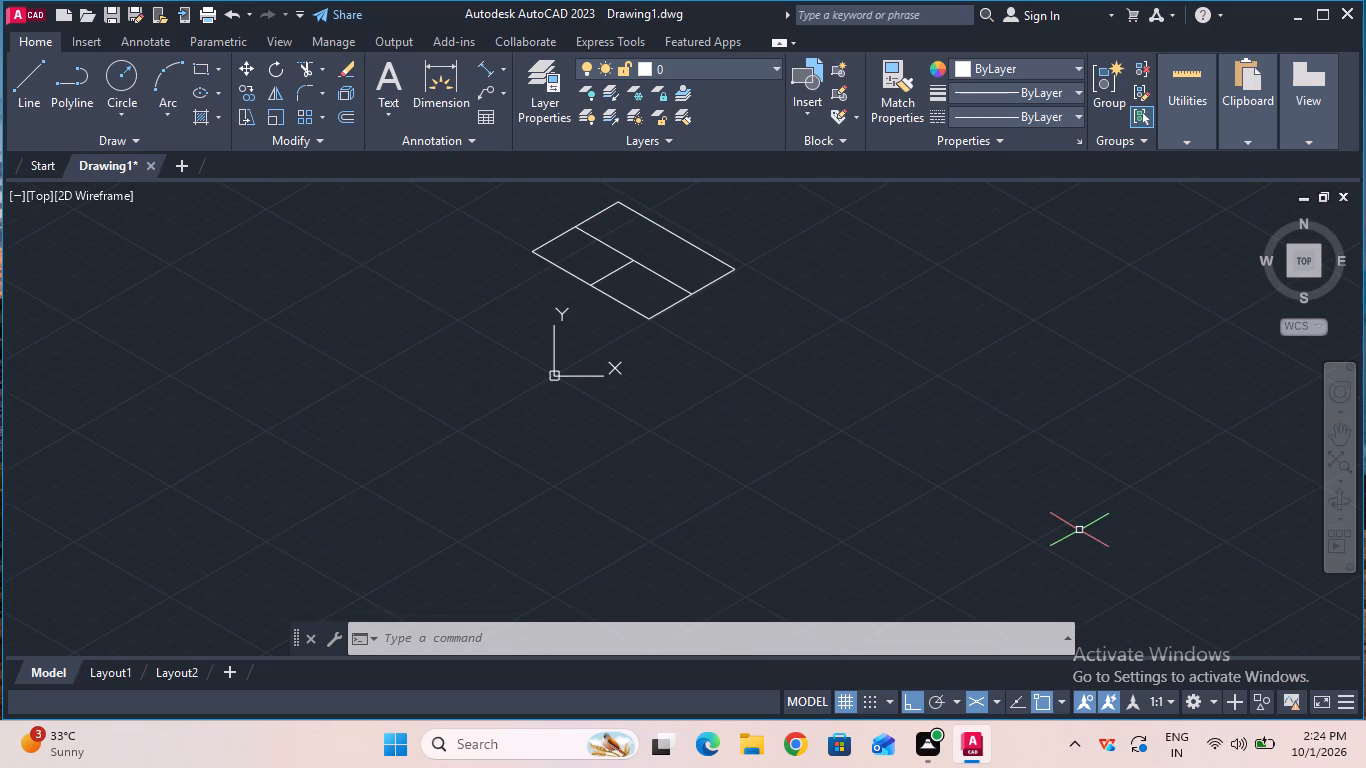
{"action": "left_click", "coordinate": [1337, 428]}
{"action": "left_click_drag", "start_coordinate": [855, 410], "coordinate": [909, 539]}
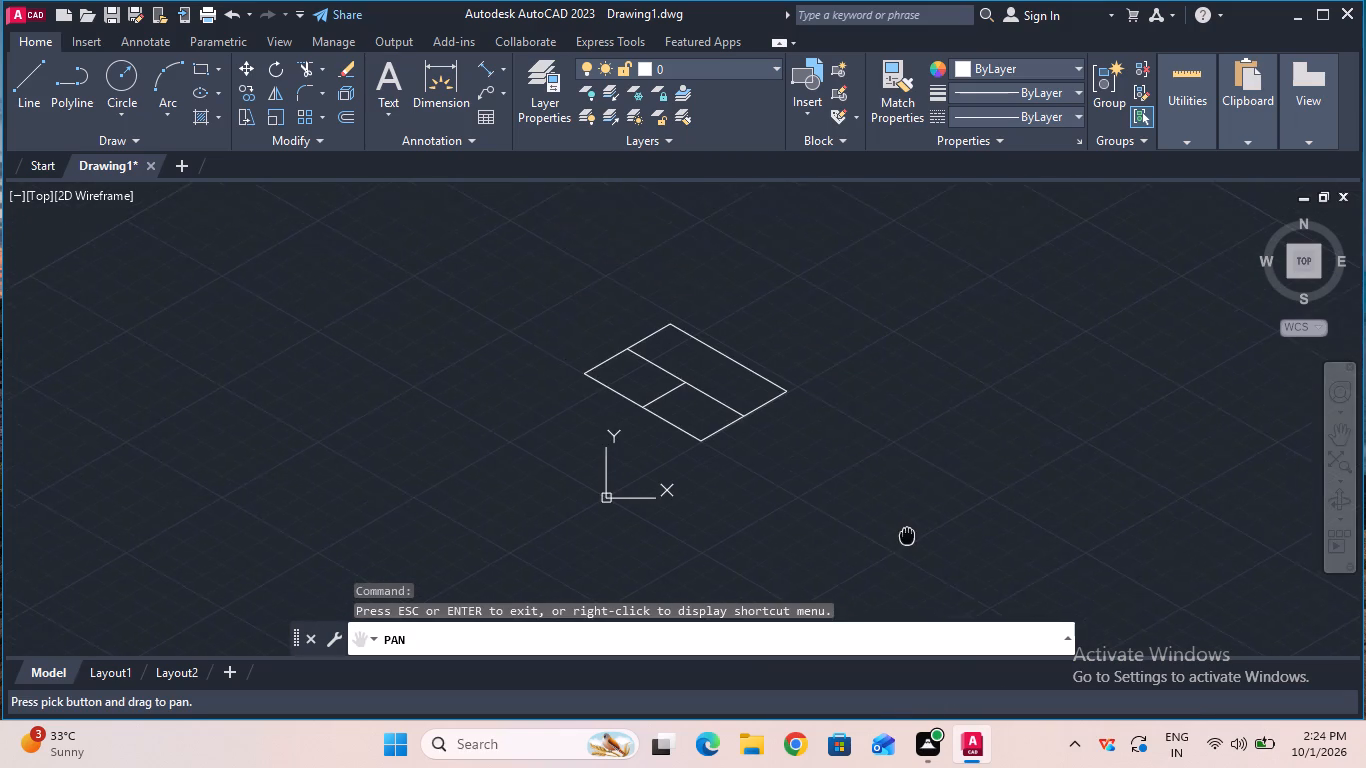
{"action": "left_click_drag", "start_coordinate": [909, 539], "coordinate": [913, 546]}
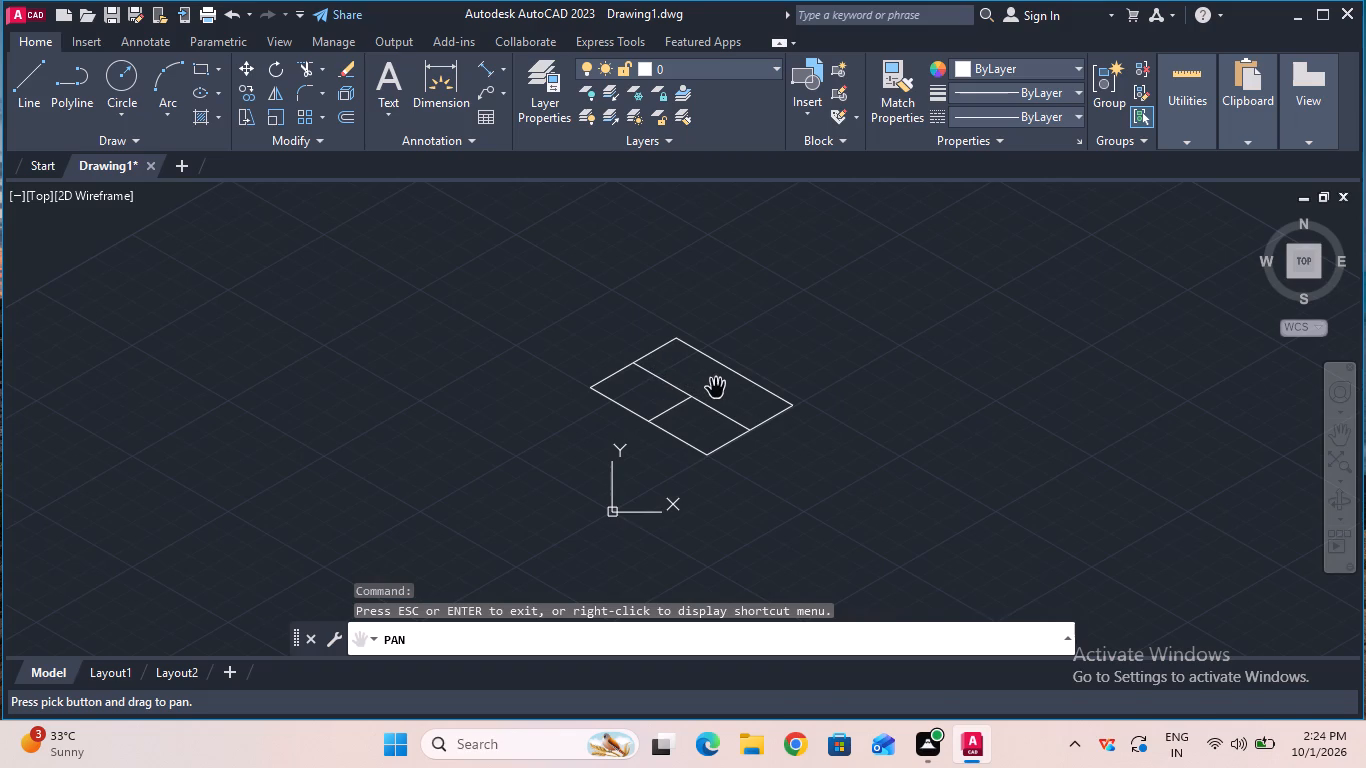
{"action": "key", "text": "Escape"}
{"action": "scroll", "coordinate": [716, 389], "scroll_direction": "up", "scroll_amount": 1, "text": "ctrl"}
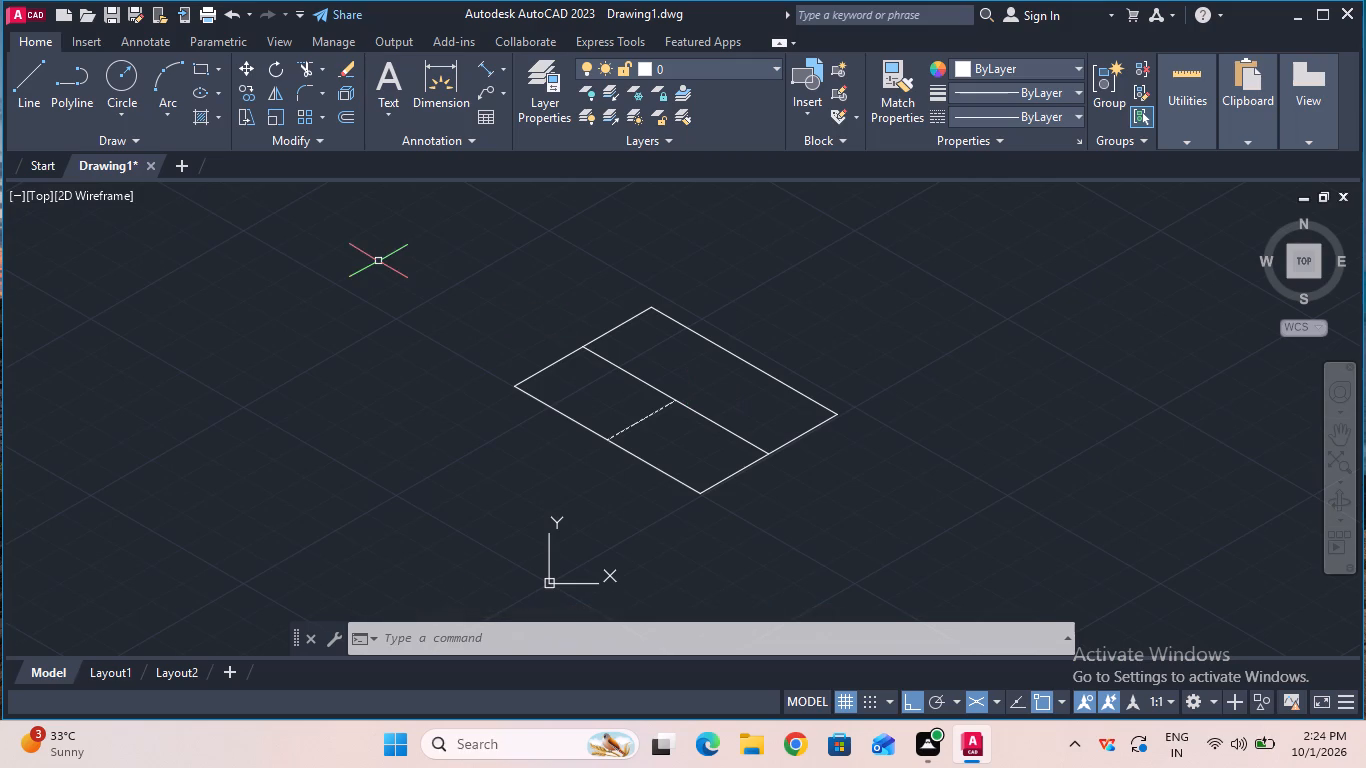
{"action": "left_click", "coordinate": [43, 98]}
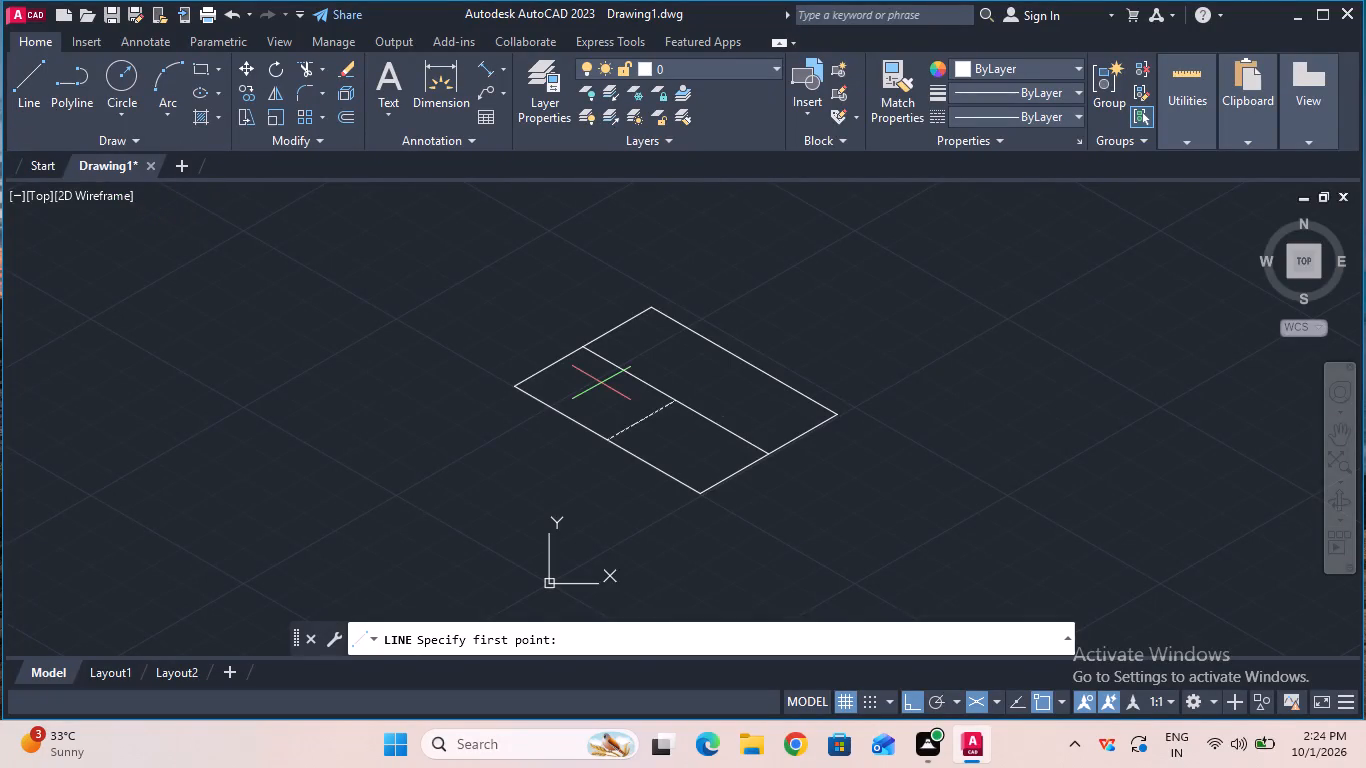
{"action": "left_click", "coordinate": [836, 416]}
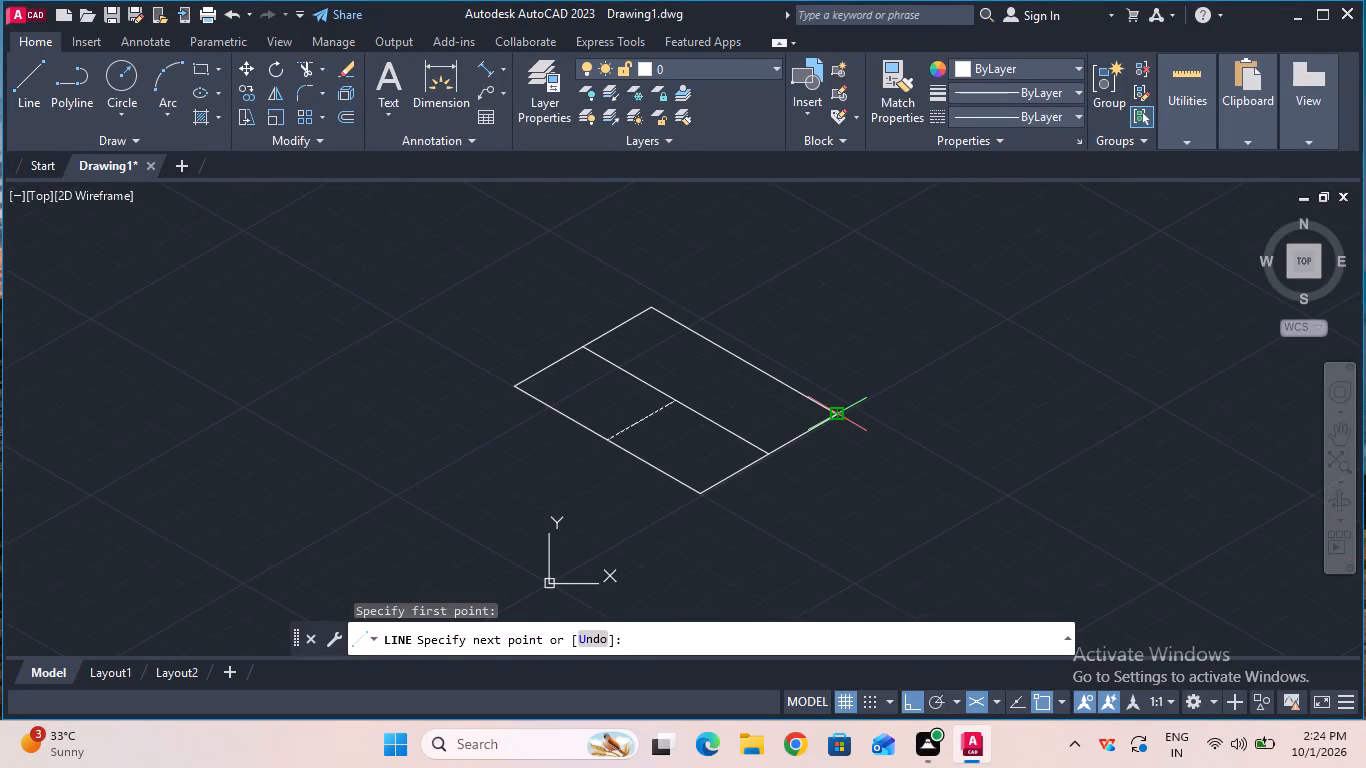
{"action": "key", "text": "F5"}
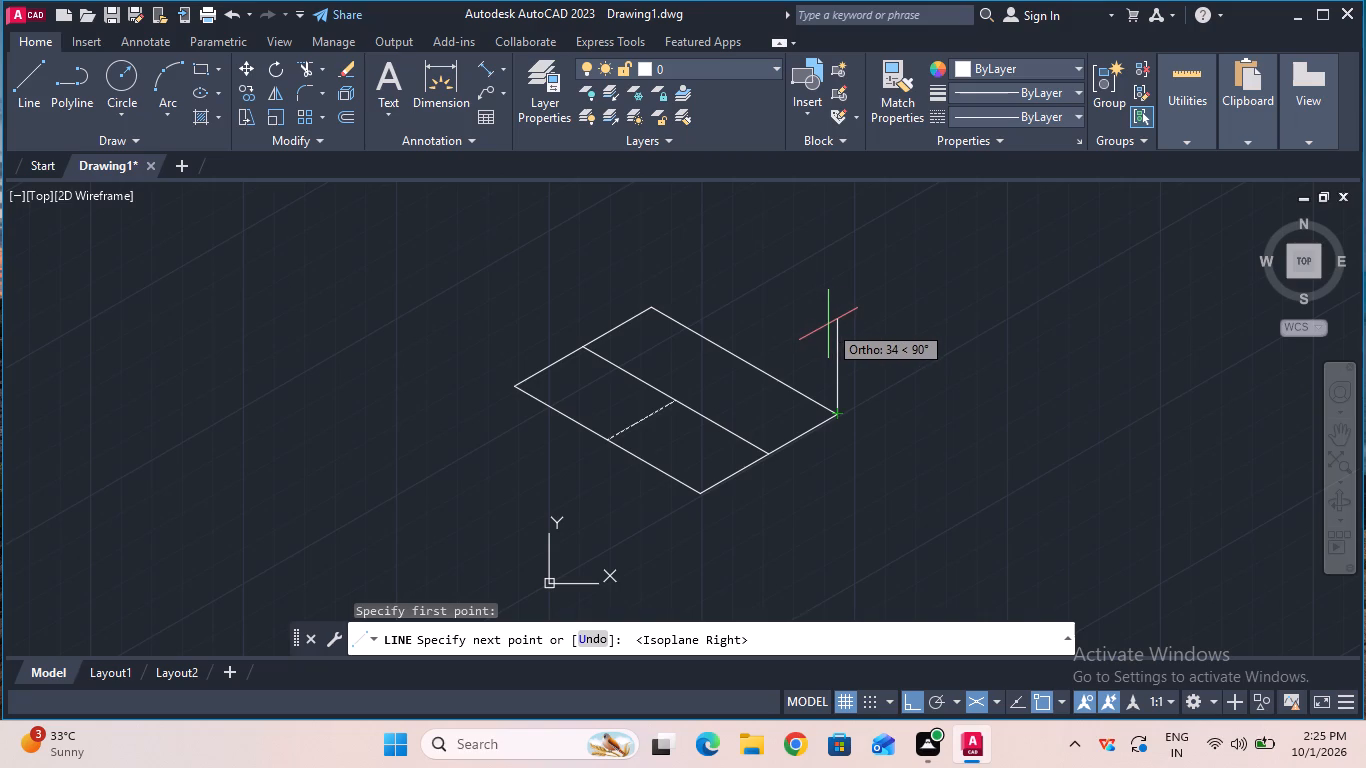
{"action": "type", "text": "54"}
{"action": "key", "text": "Return"}
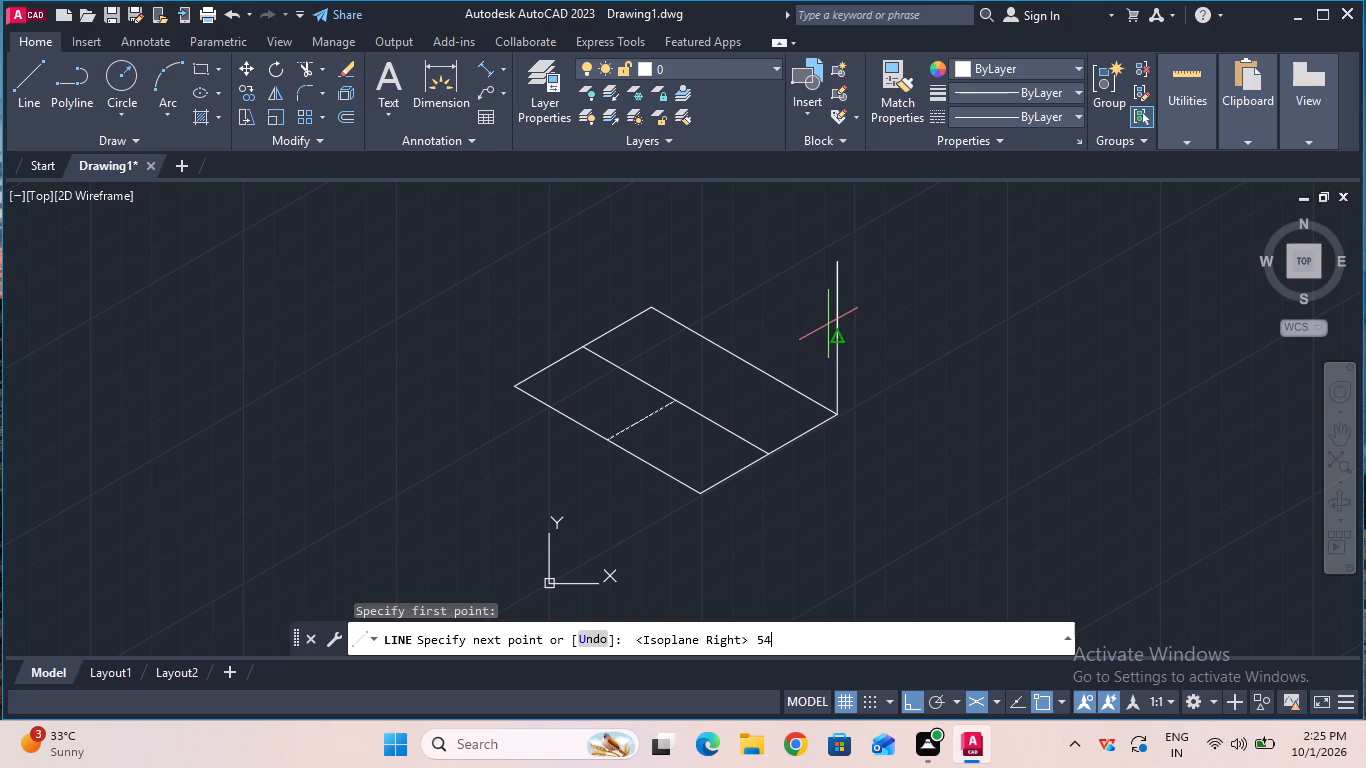
{"action": "scroll", "coordinate": [828, 324], "scroll_direction": "down", "scroll_amount": 1, "text": "ctrl"}
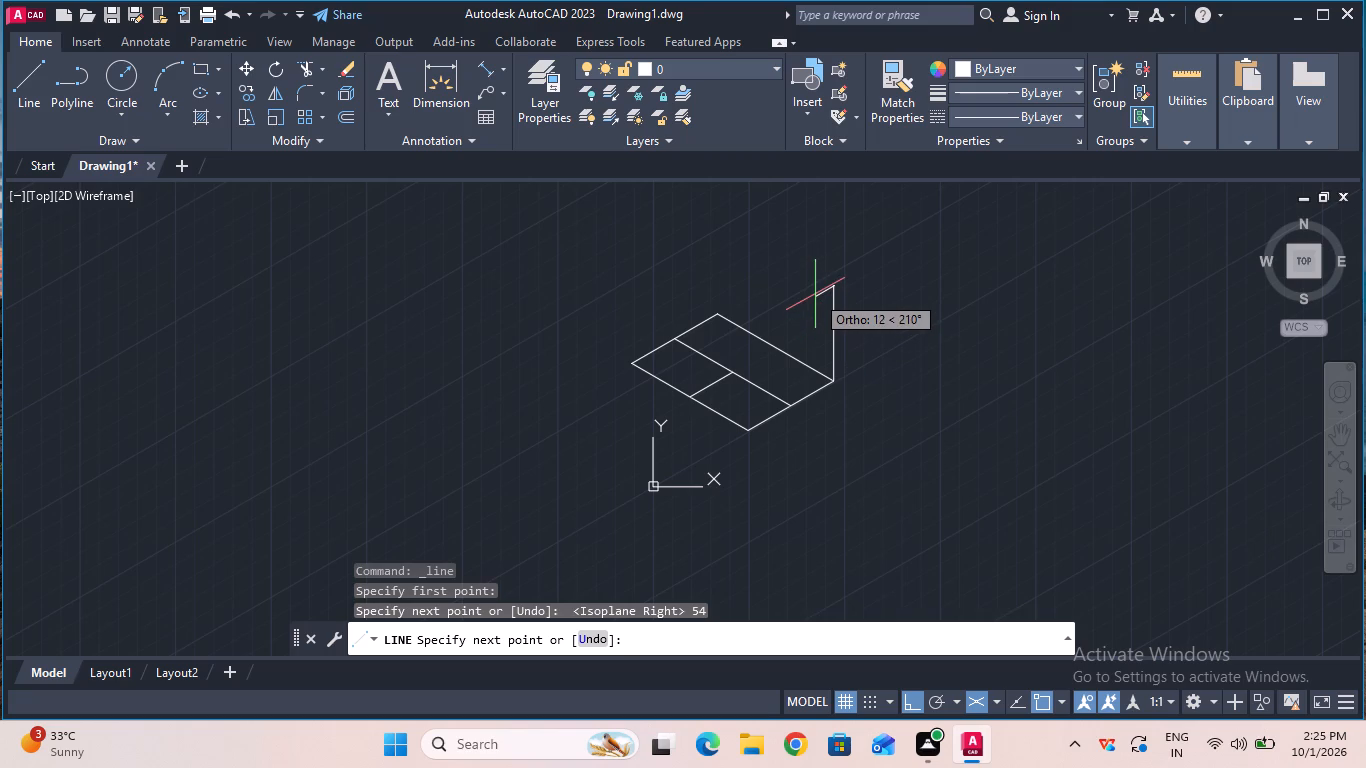
{"action": "key", "text": "F5"}
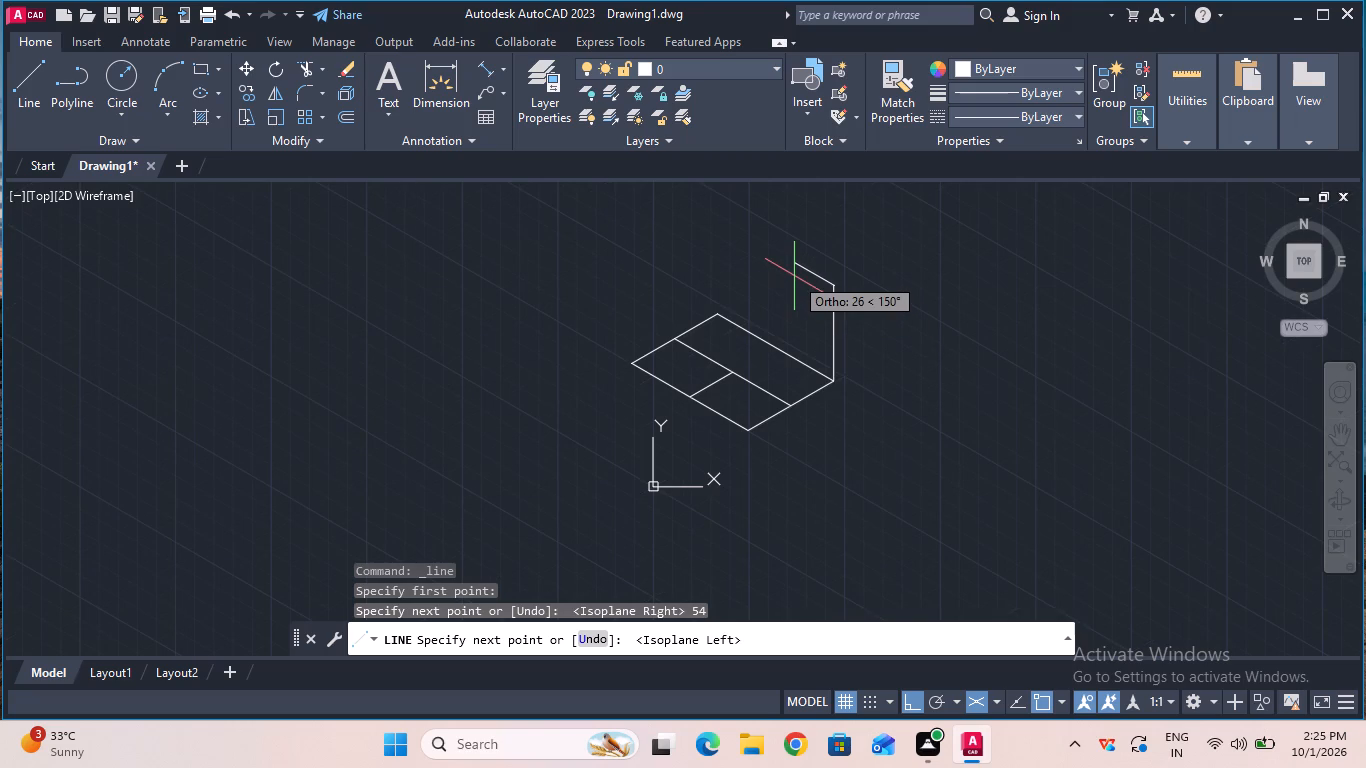
{"action": "type", "text": "76"}
{"action": "key", "text": "Return"}
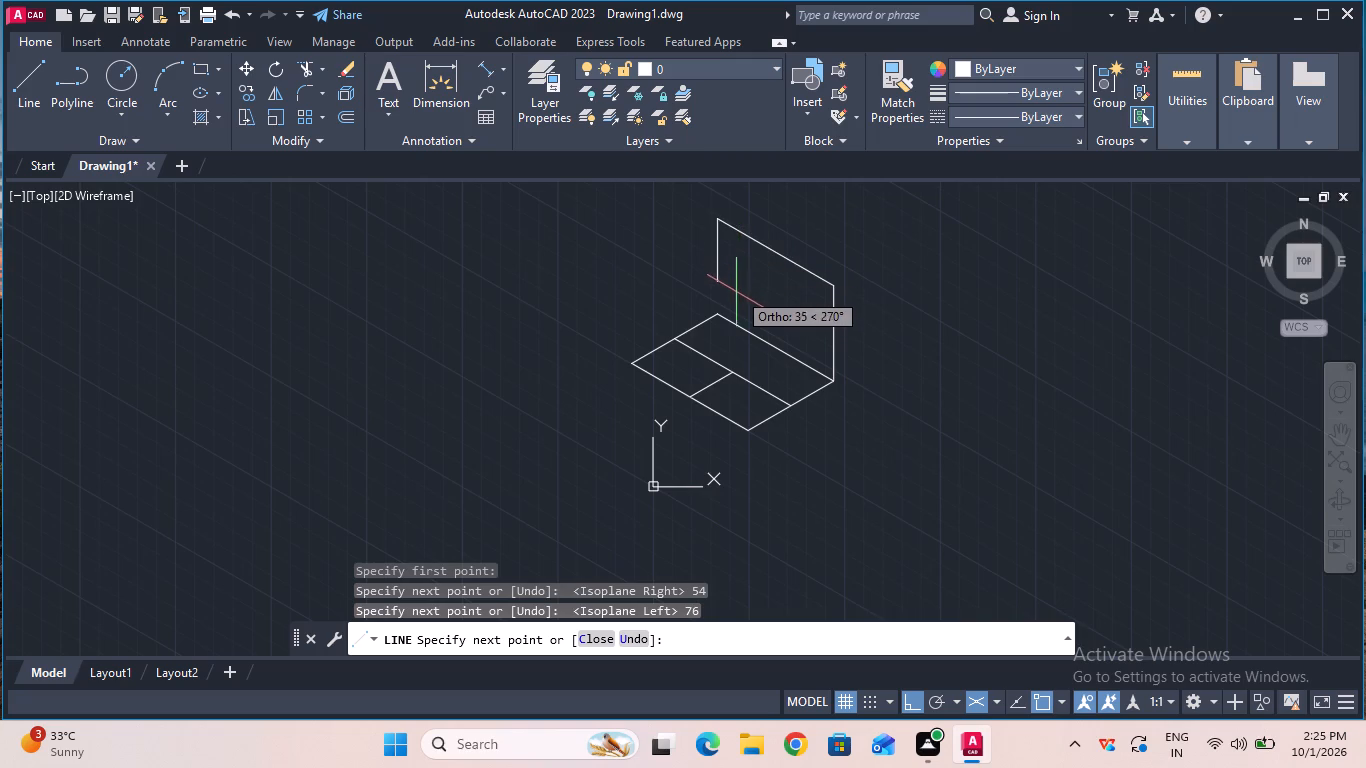
{"action": "left_click", "coordinate": [725, 319]}
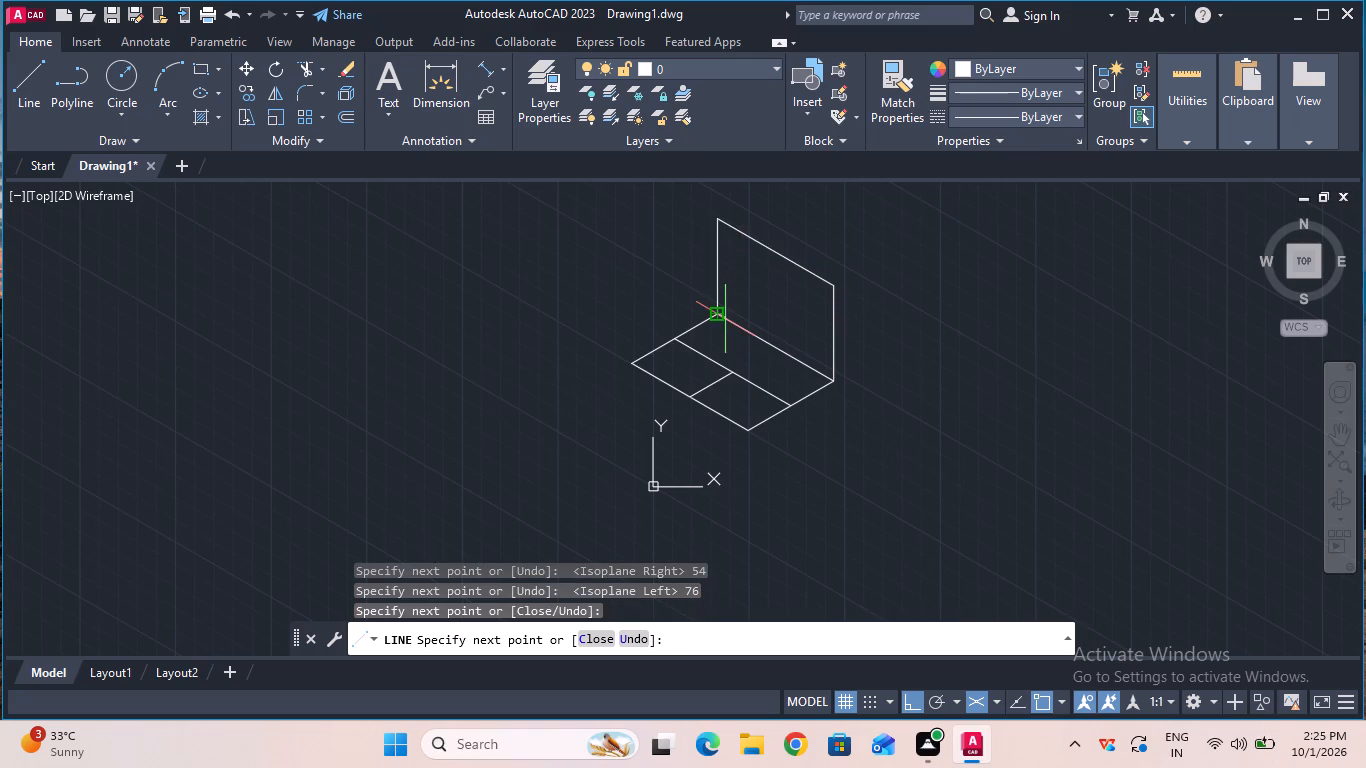
Draw a 76 mm line from the upright face's upper right corner, running away along the 30° isometric axis in the top isoplane.
{"action": "key", "text": "Escape"}
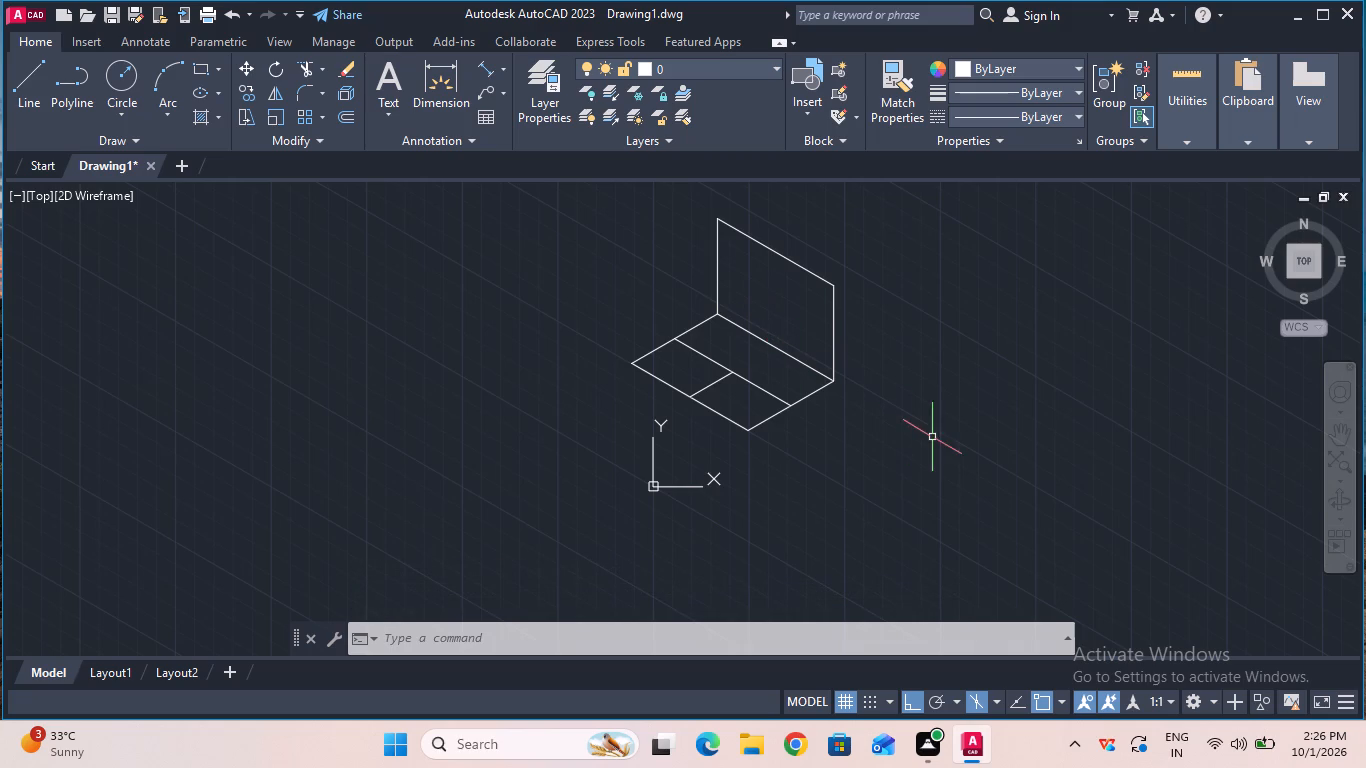
{"action": "left_click", "coordinate": [1329, 423]}
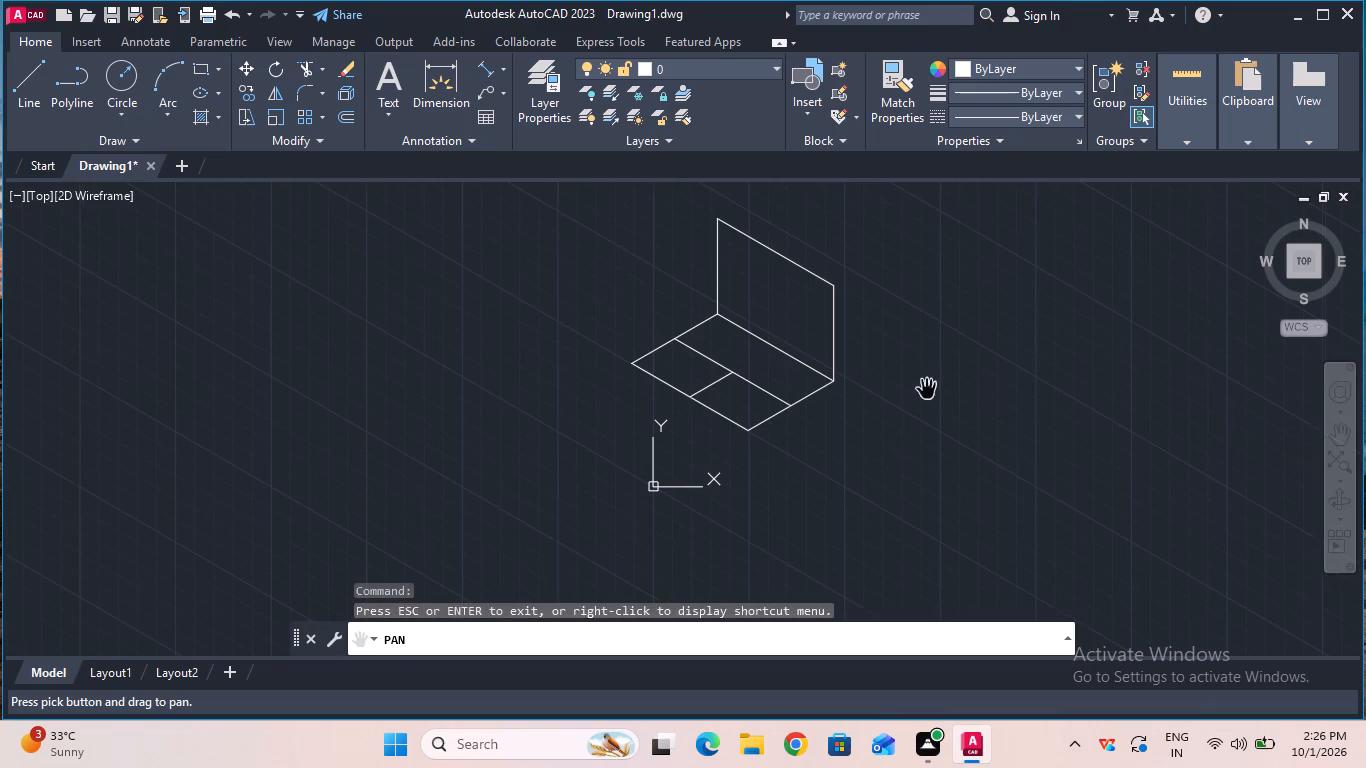
{"action": "left_click_drag", "start_coordinate": [928, 394], "coordinate": [966, 474]}
{"action": "key", "text": "Escape"}
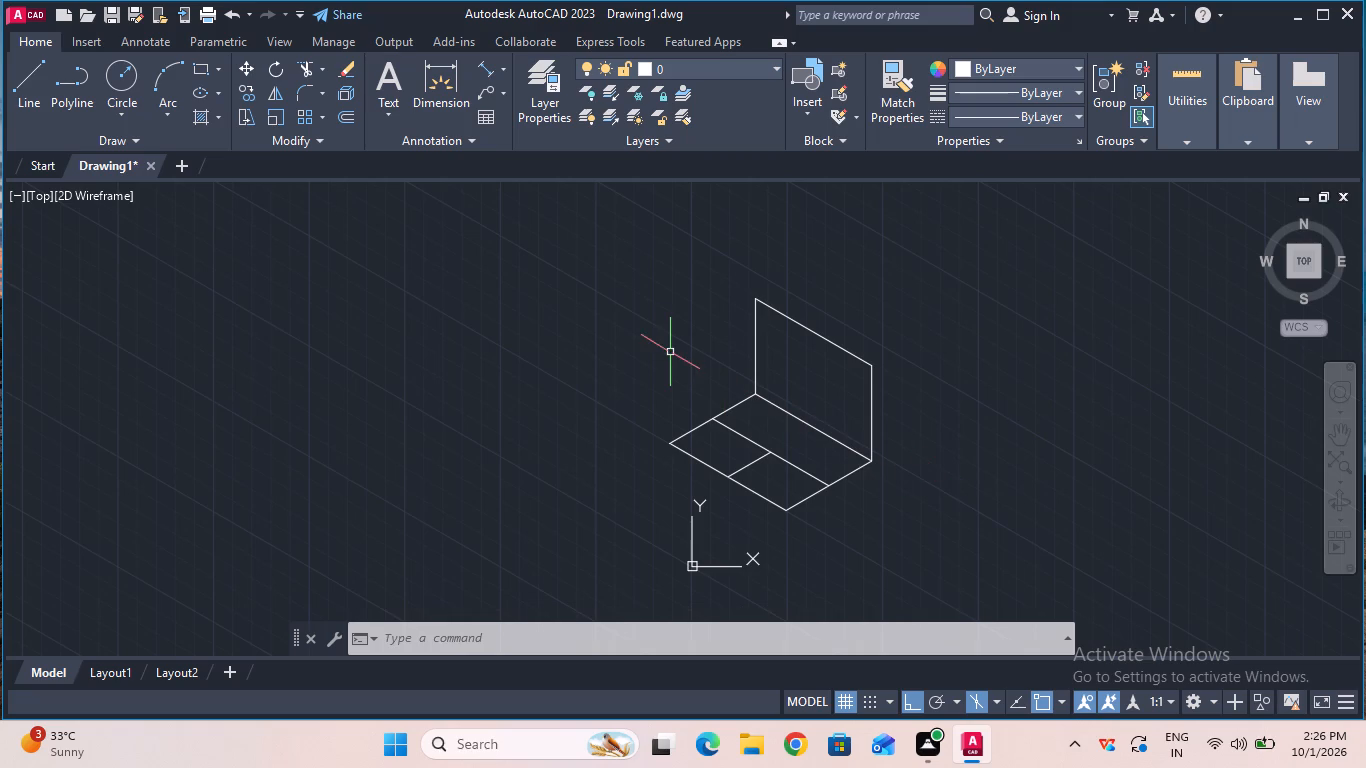
{"action": "left_click", "coordinate": [32, 105]}
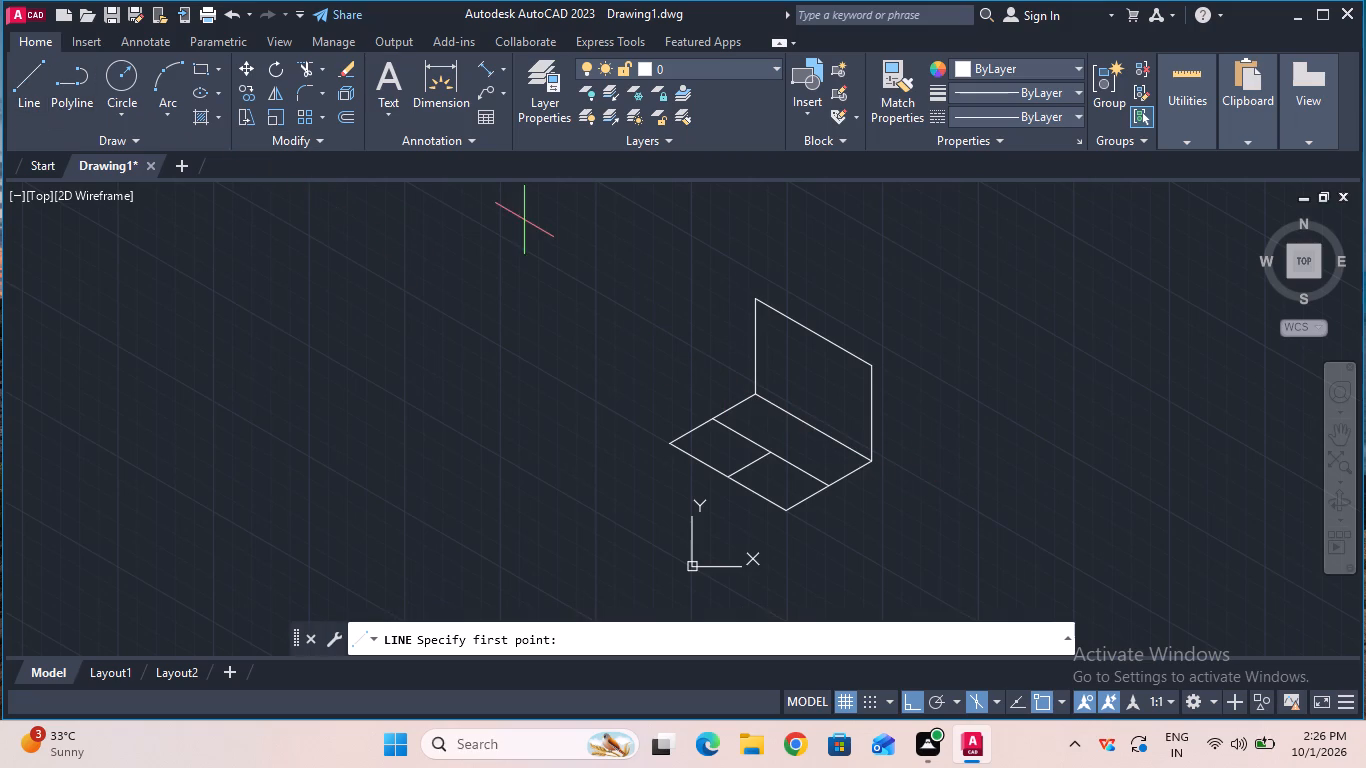
{"action": "left_click", "coordinate": [870, 368]}
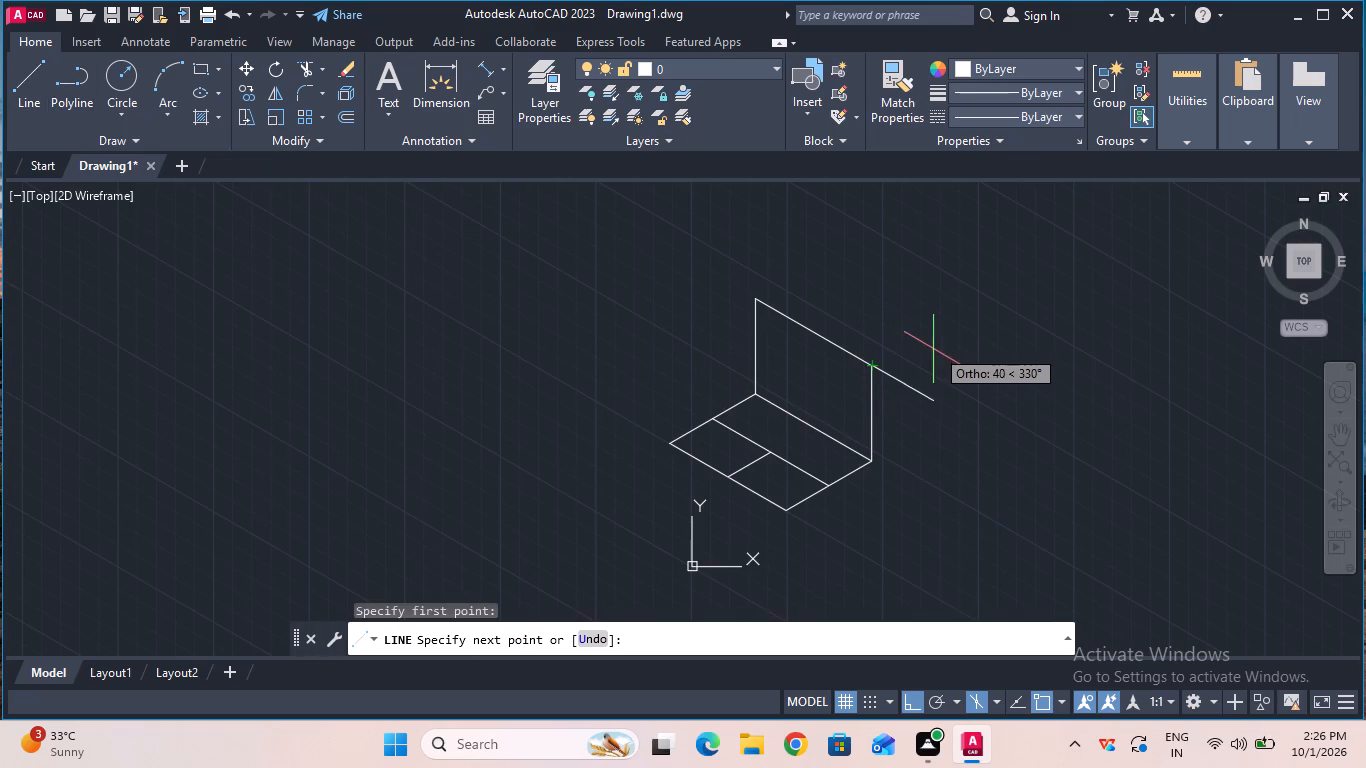
{"action": "key", "text": "F5"}
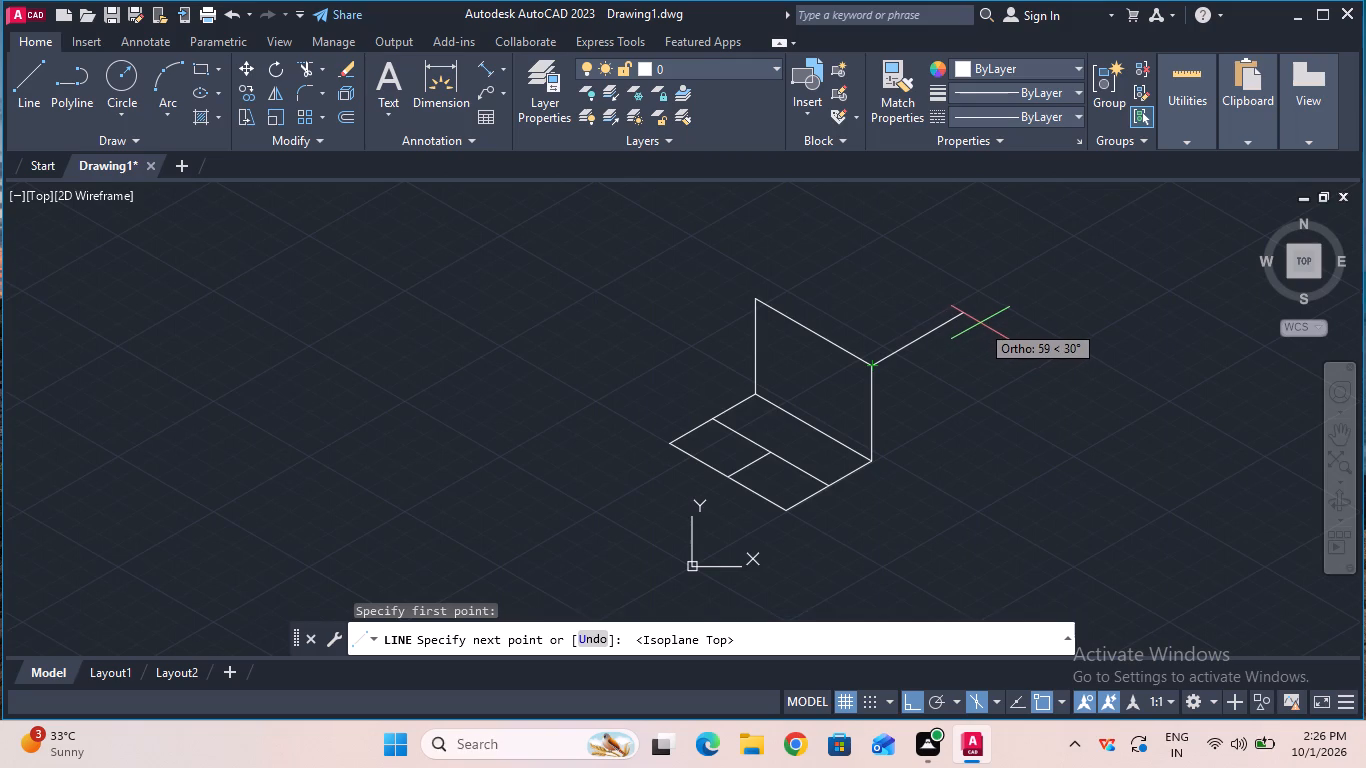
{"action": "type", "text": "76"}
{"action": "key", "text": "Return"}
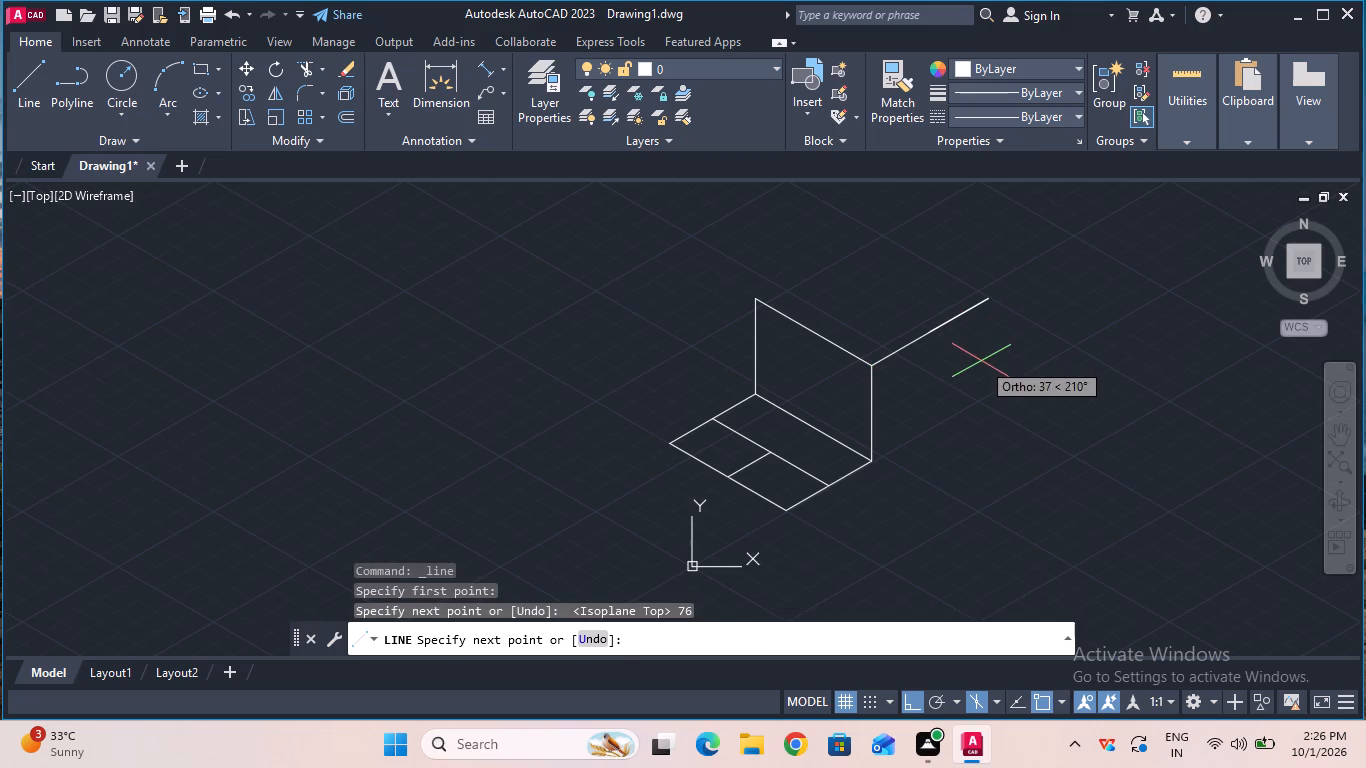
{"action": "key", "text": "Escape"}
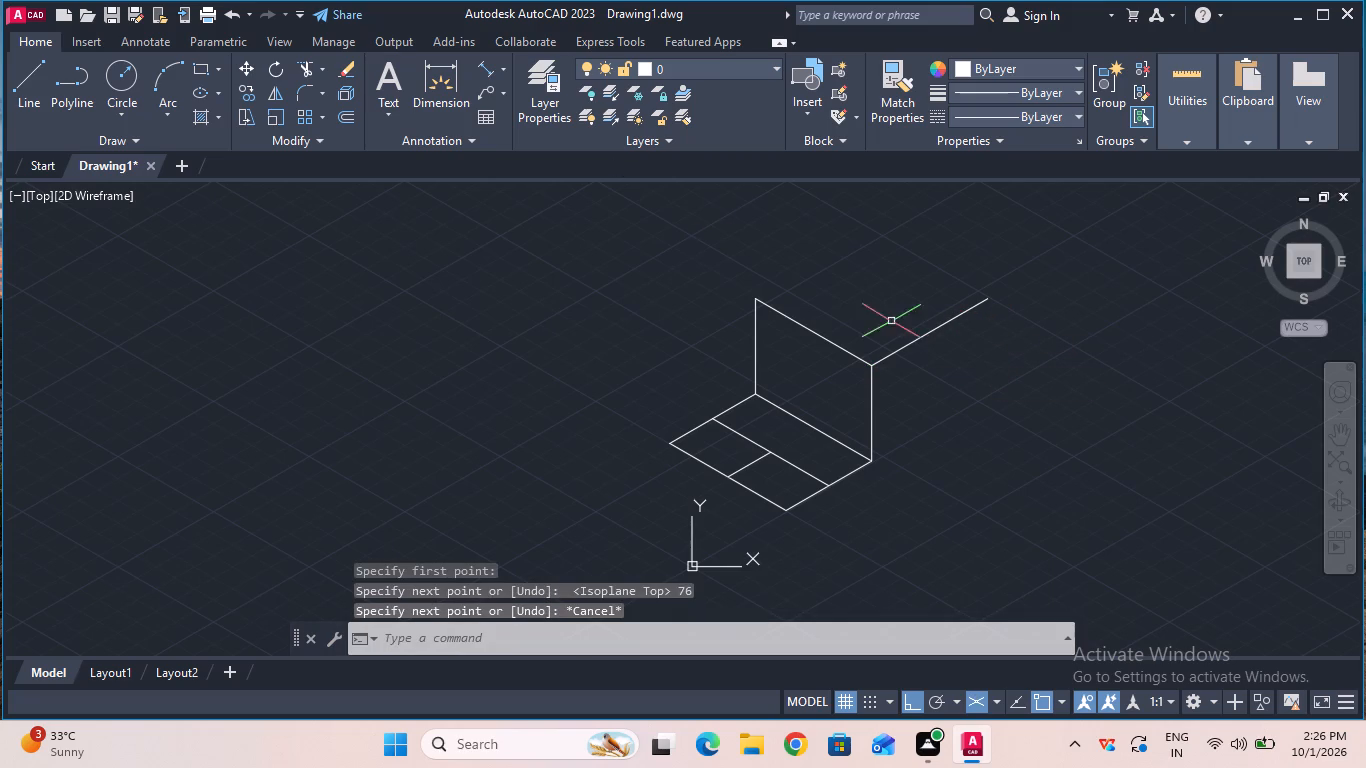
Check the lengths of the new 30° line and the upright face's top edge with temporary aligned dimensions.
{"action": "left_click", "coordinate": [480, 60]}
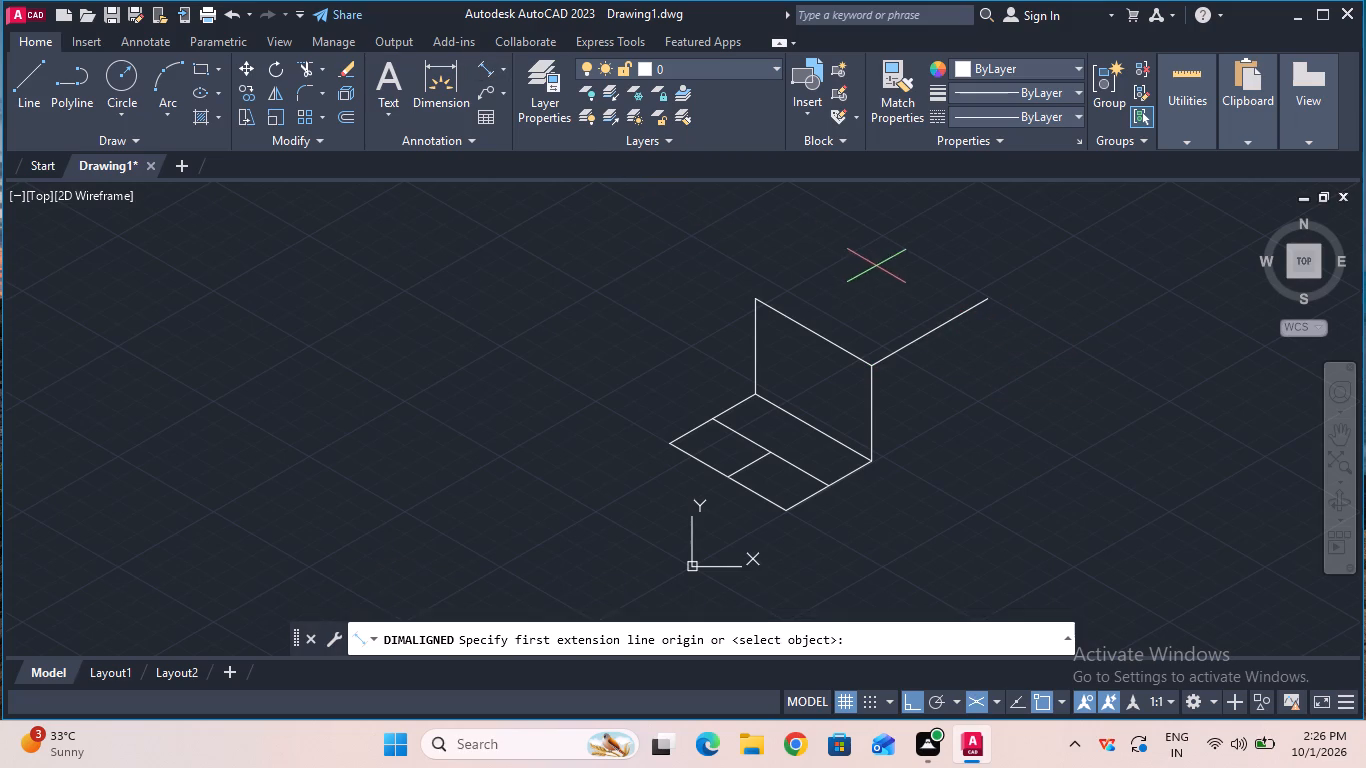
{"action": "left_click", "coordinate": [870, 365]}
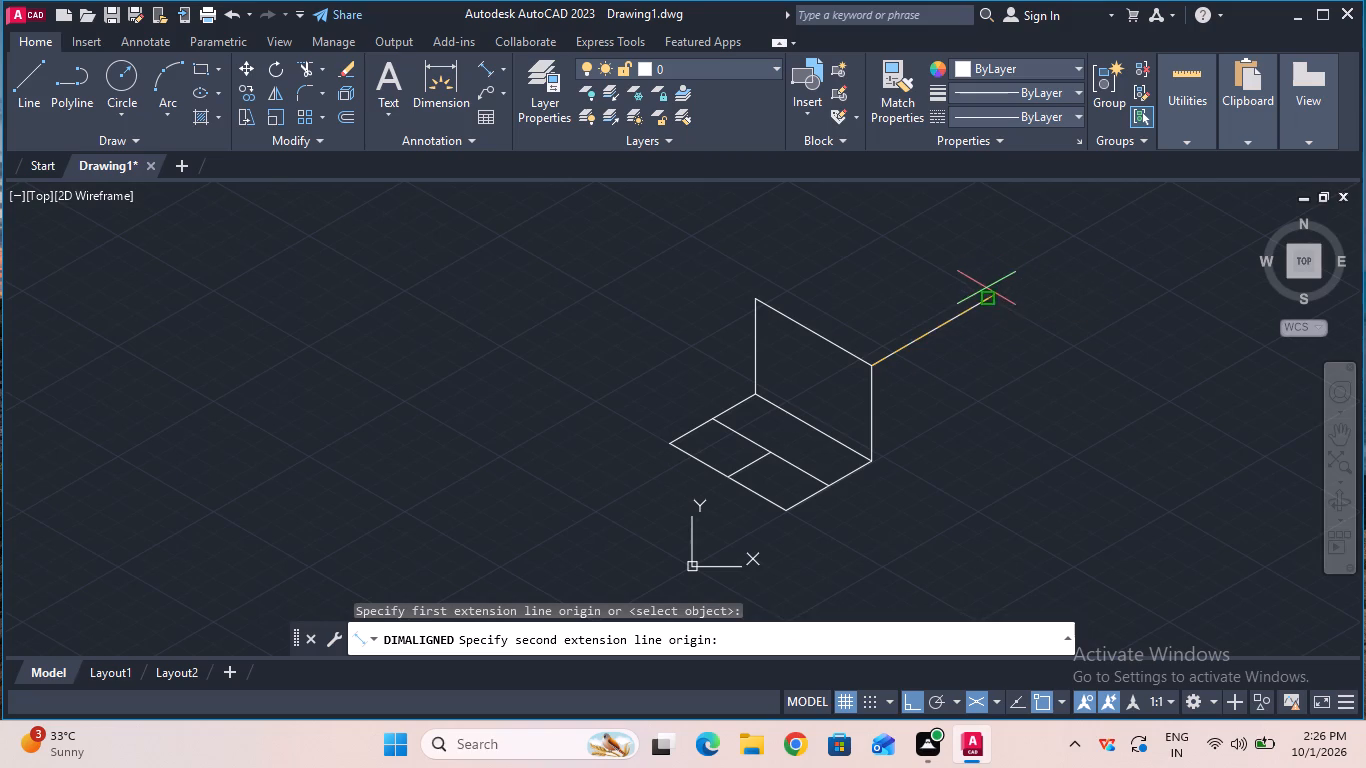
{"action": "left_click", "coordinate": [985, 297]}
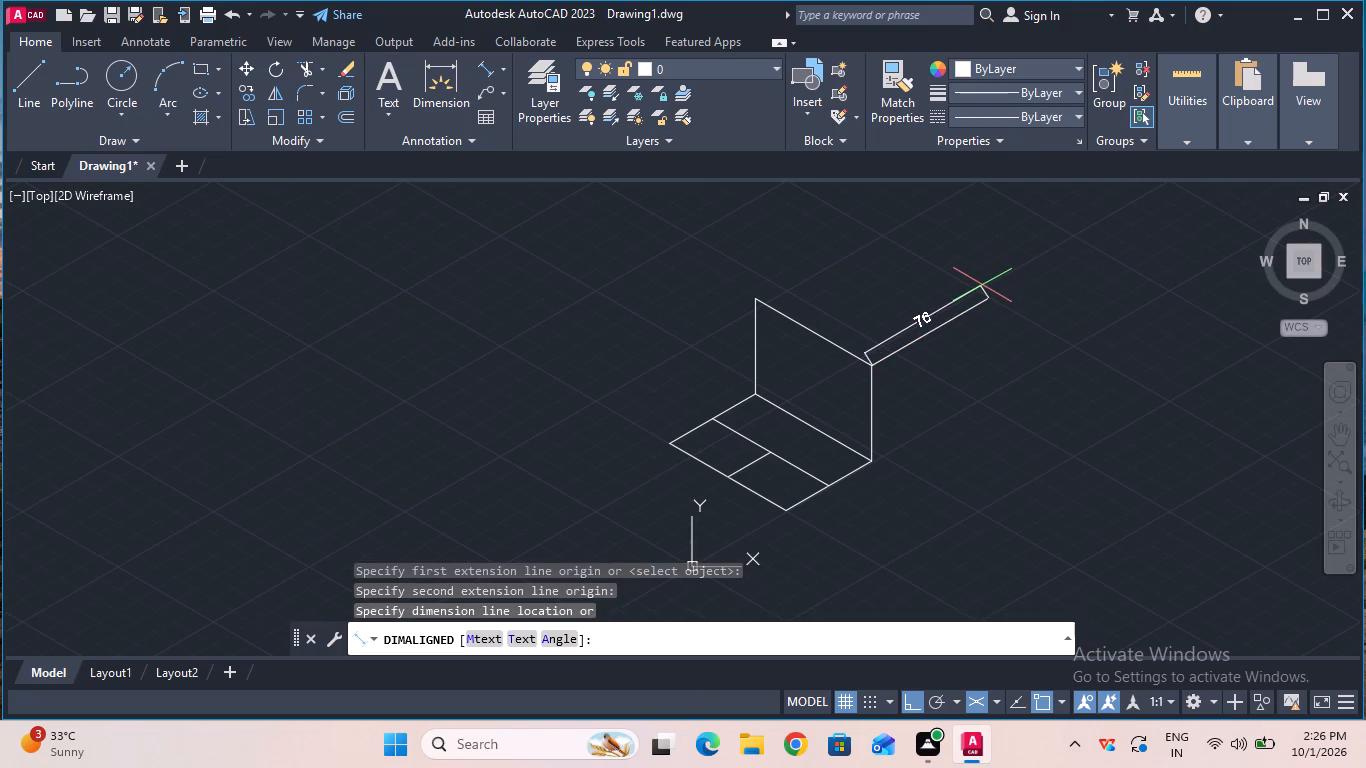
{"action": "key", "text": "Escape"}
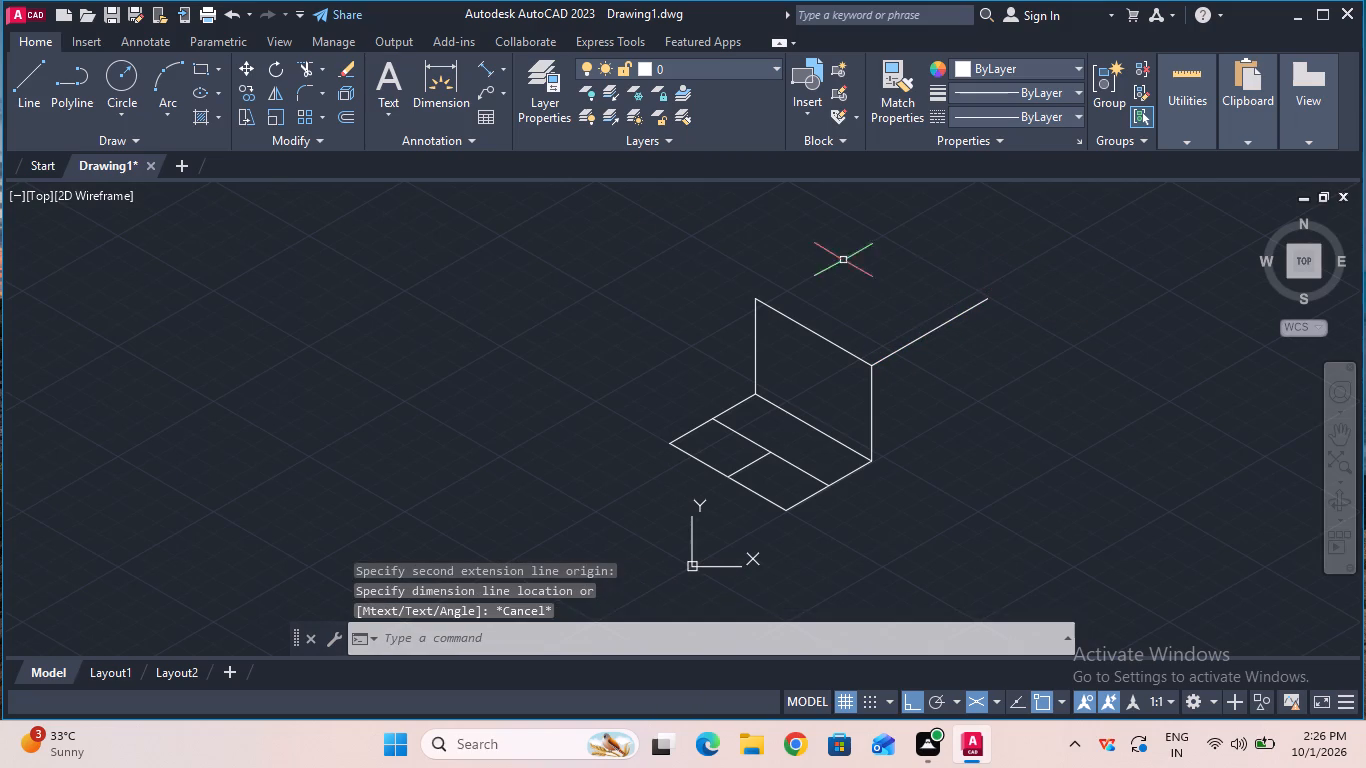
{"action": "left_click", "coordinate": [491, 79]}
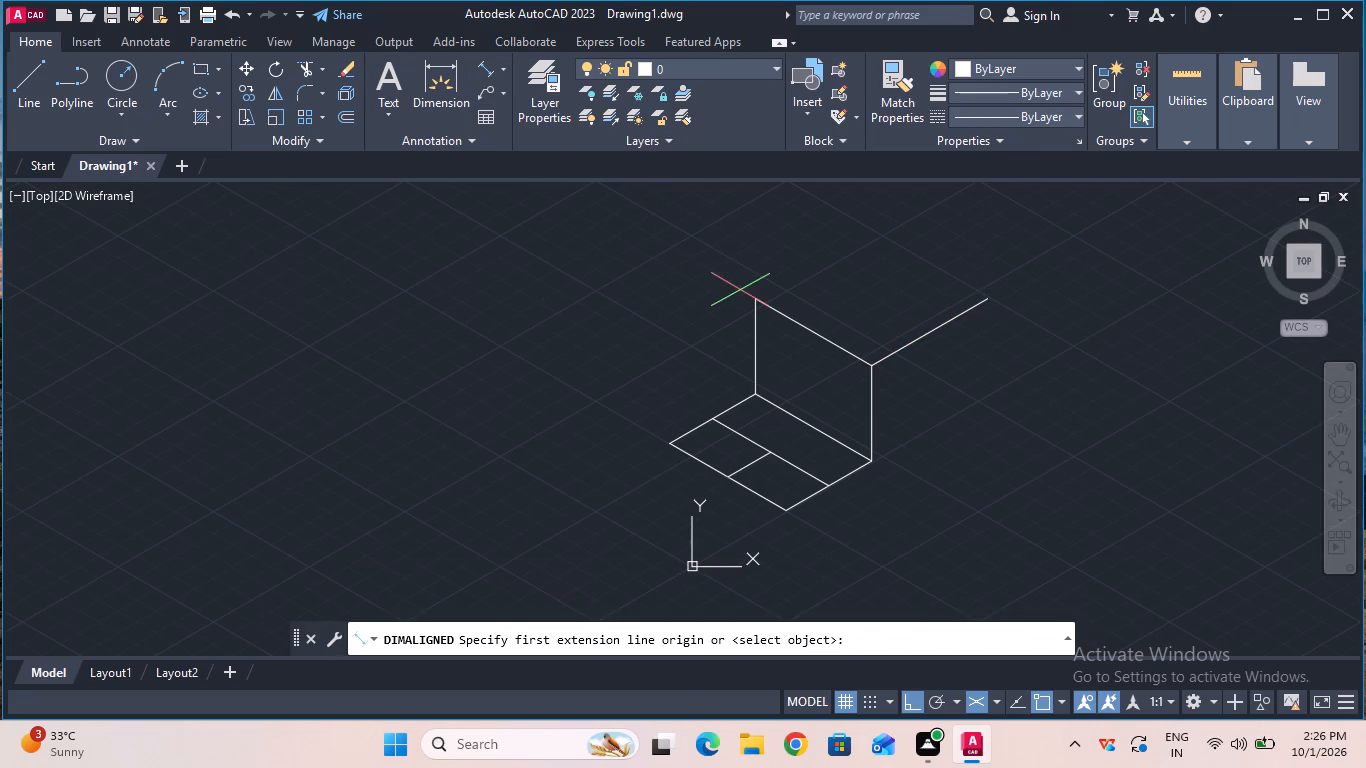
{"action": "left_click", "coordinate": [755, 300]}
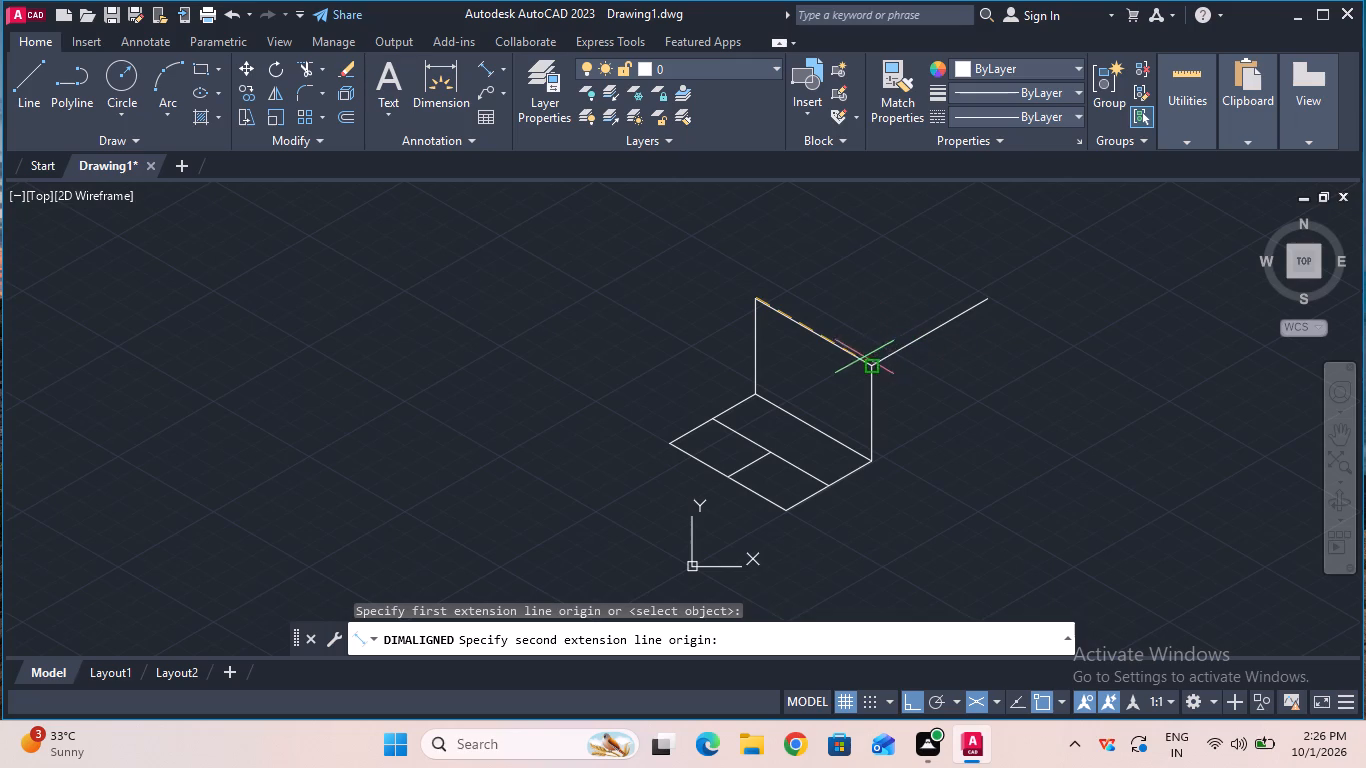
{"action": "left_click", "coordinate": [861, 360]}
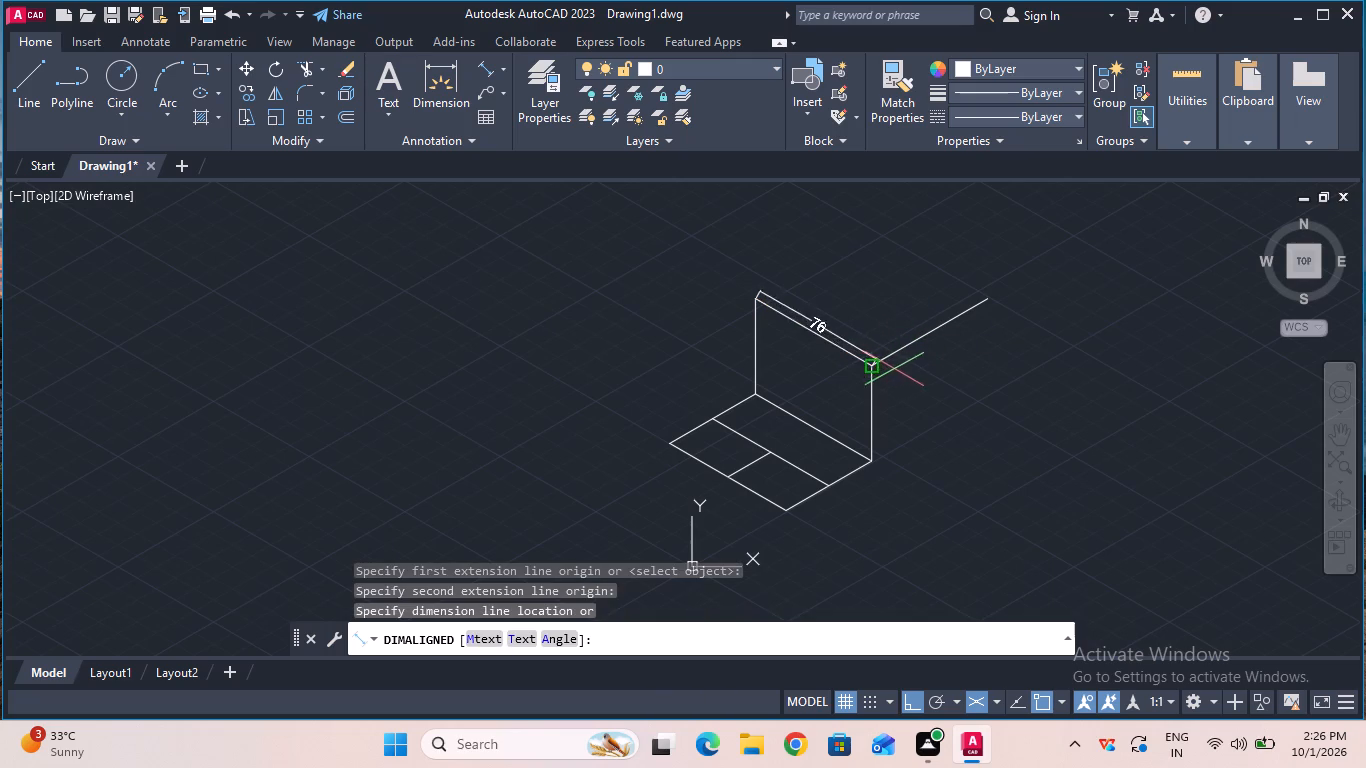
{"action": "key", "text": "Escape"}
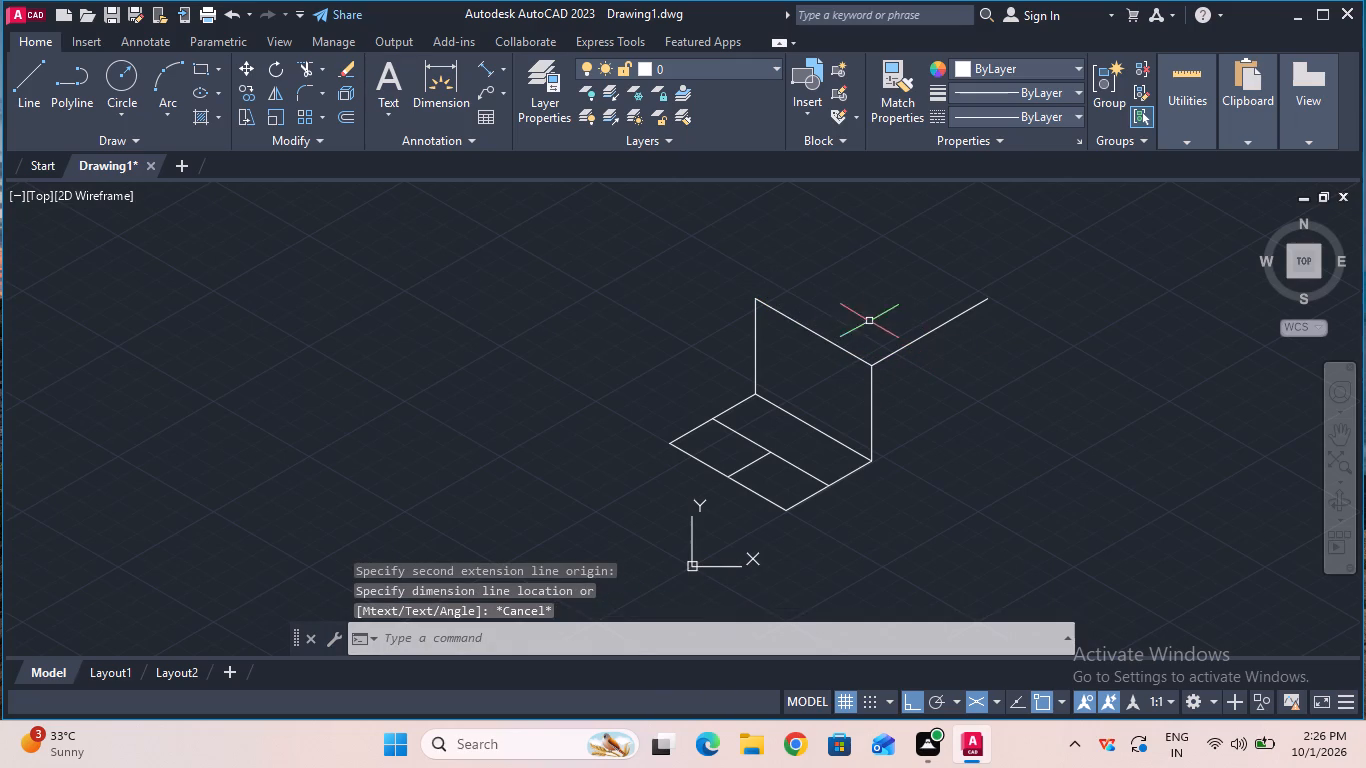
{"action": "left_click", "coordinate": [485, 61]}
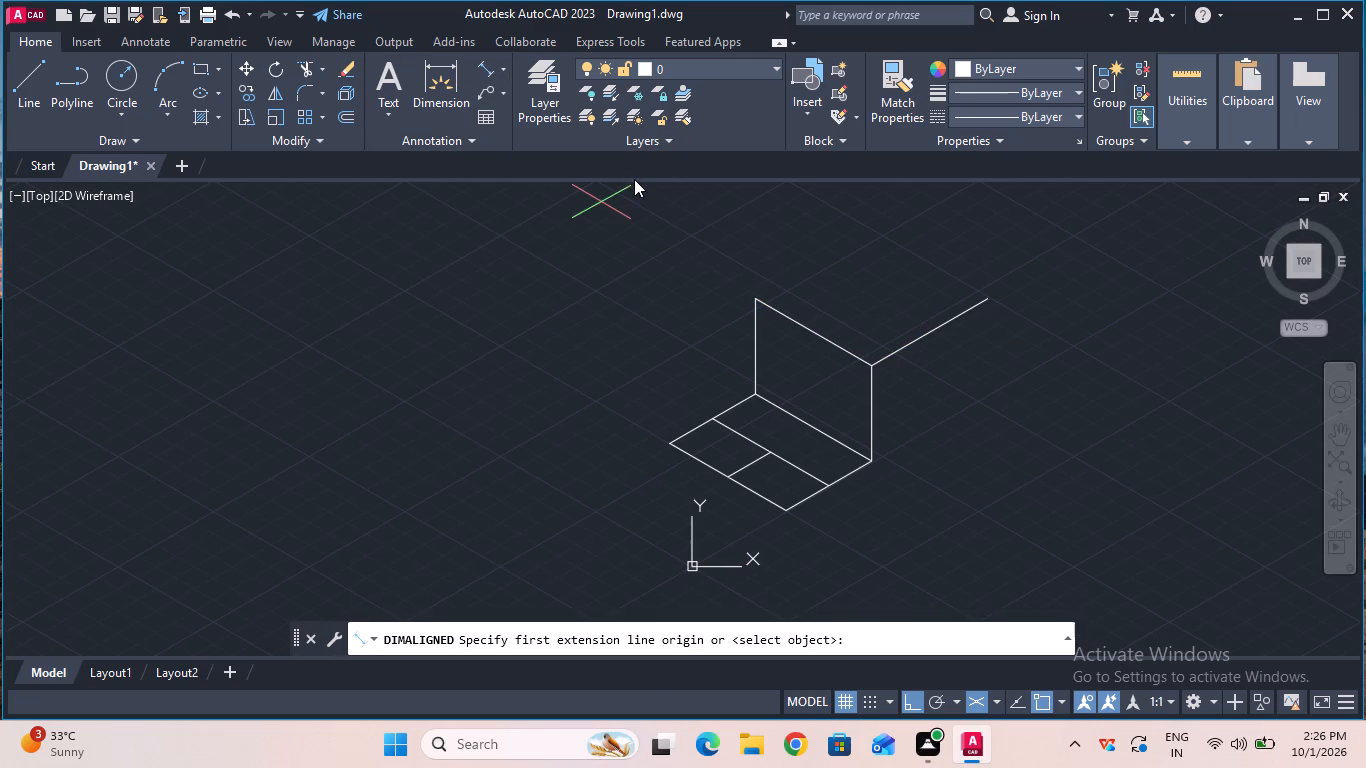
{"action": "left_click", "coordinate": [866, 365]}
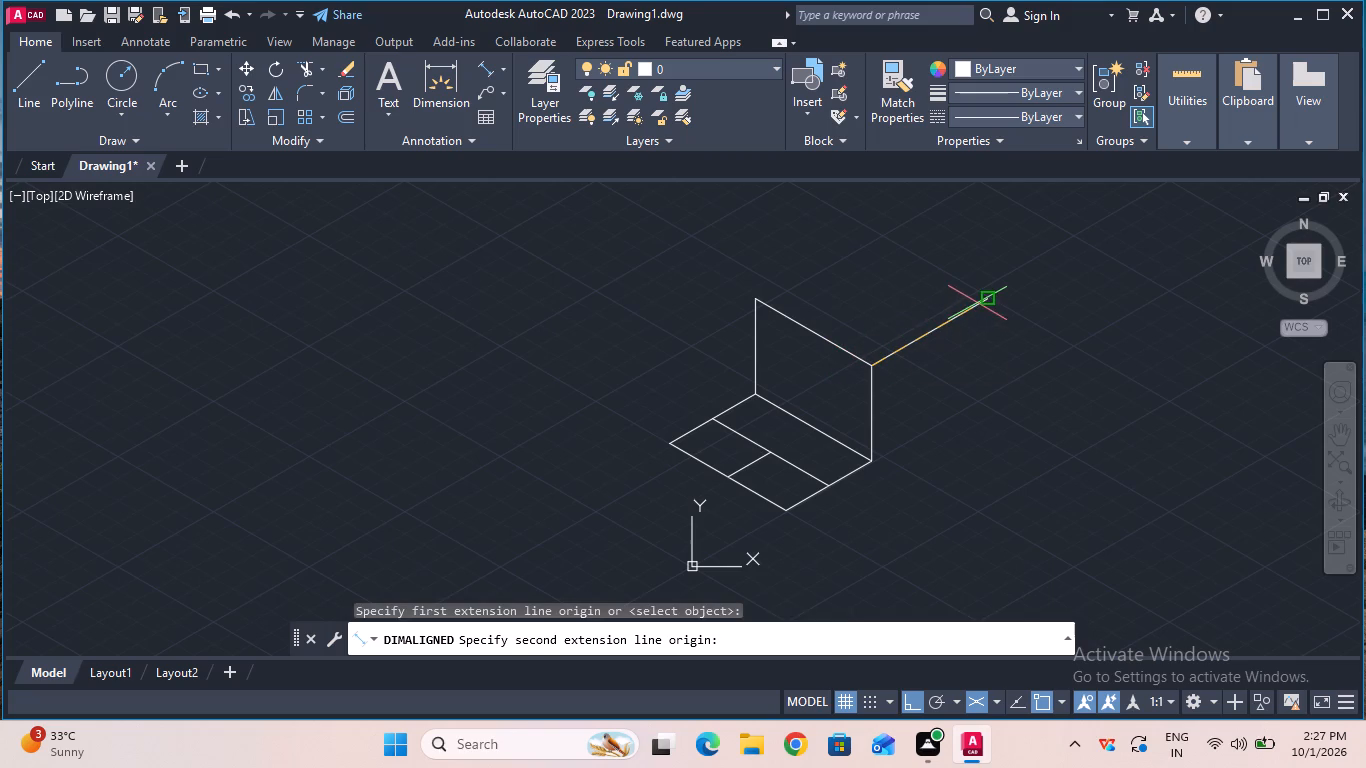
{"action": "left_click", "coordinate": [984, 300]}
{"action": "key", "text": "Escape"}
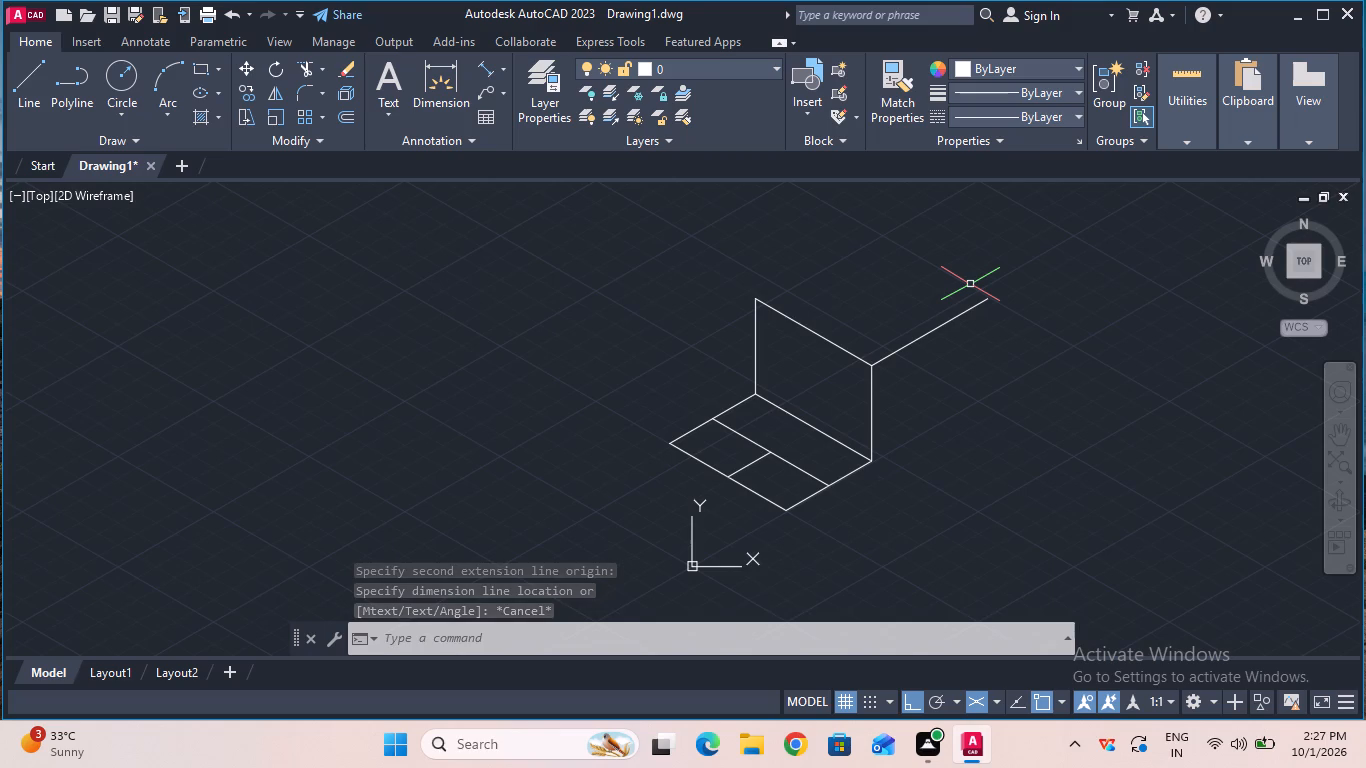
Erase the base's long centerline and the short dashed centerline.
{"action": "scroll", "coordinate": [767, 452], "scroll_direction": "up", "scroll_amount": 1, "text": "ctrl"}
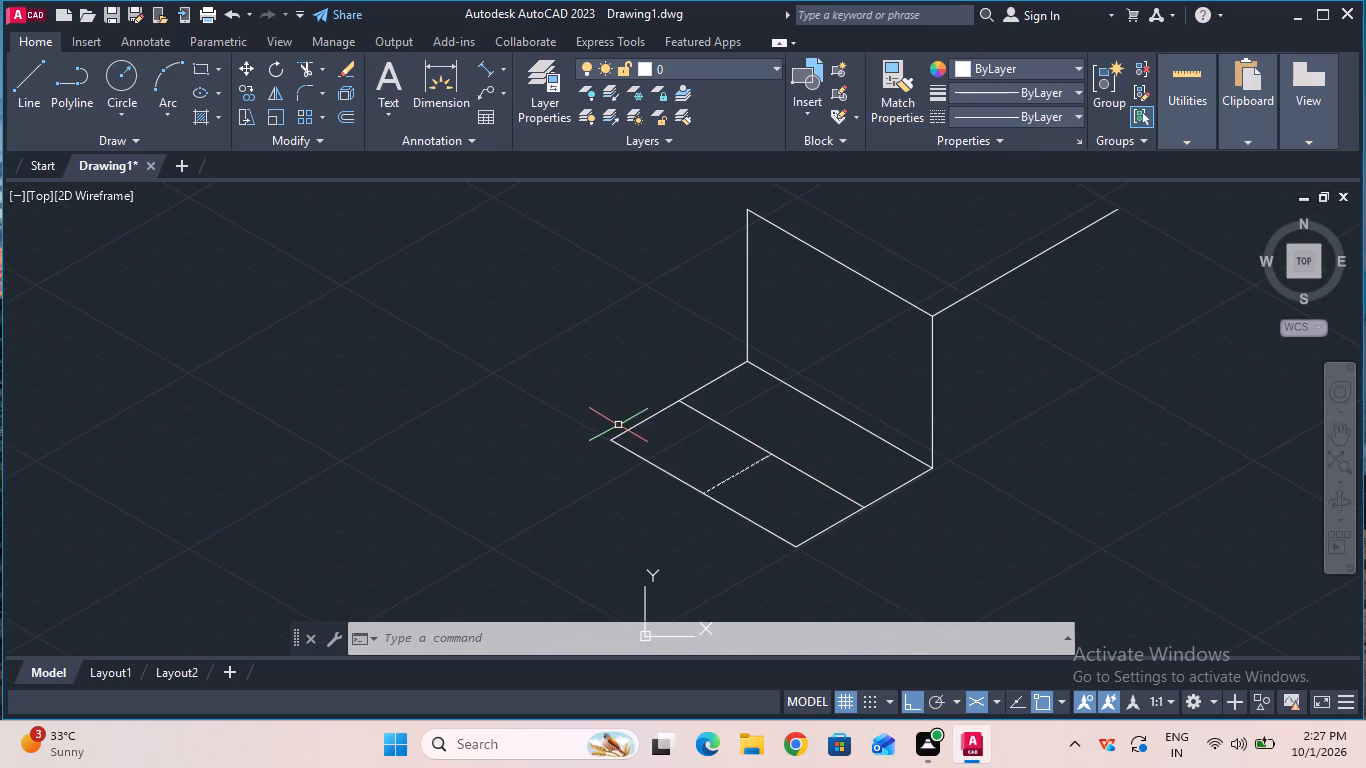
{"action": "left_click", "coordinate": [342, 65]}
{"action": "left_click", "coordinate": [724, 423]}
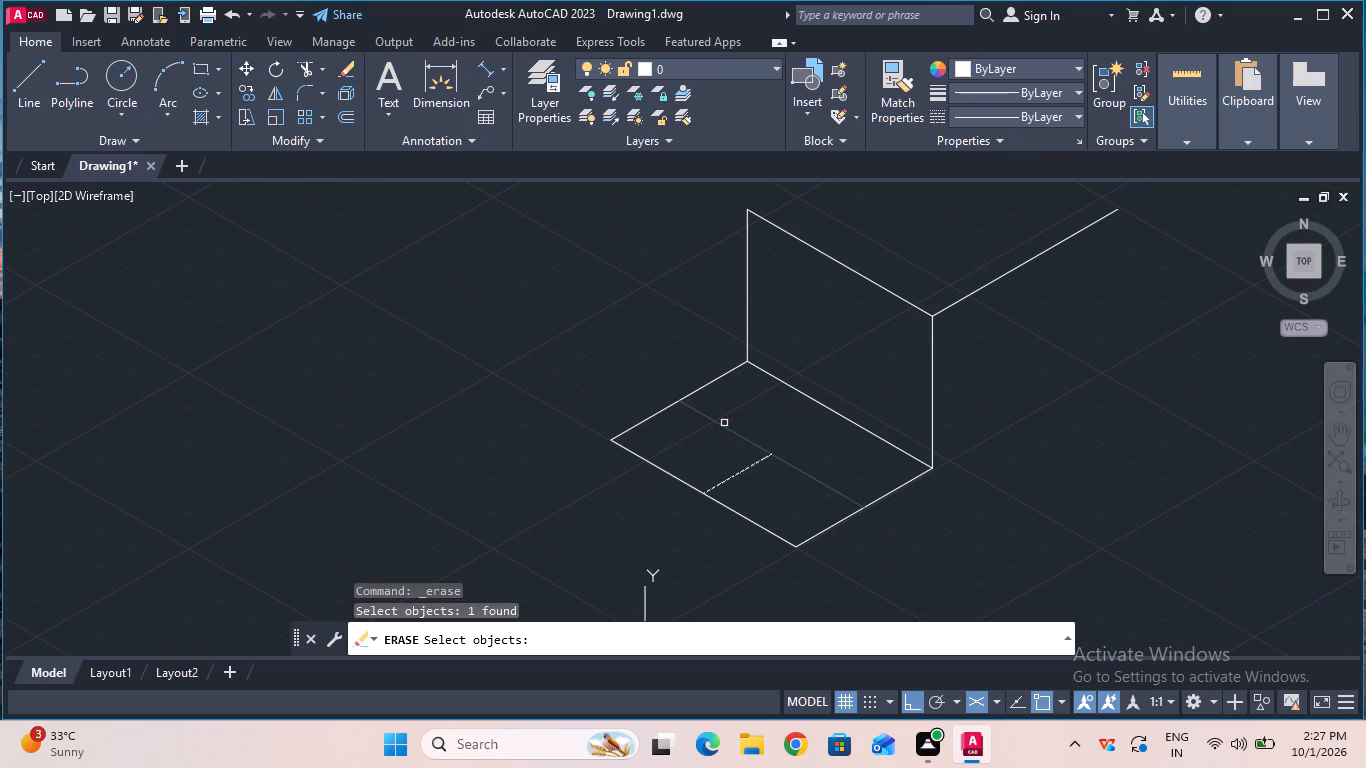
{"action": "key", "text": "Return"}
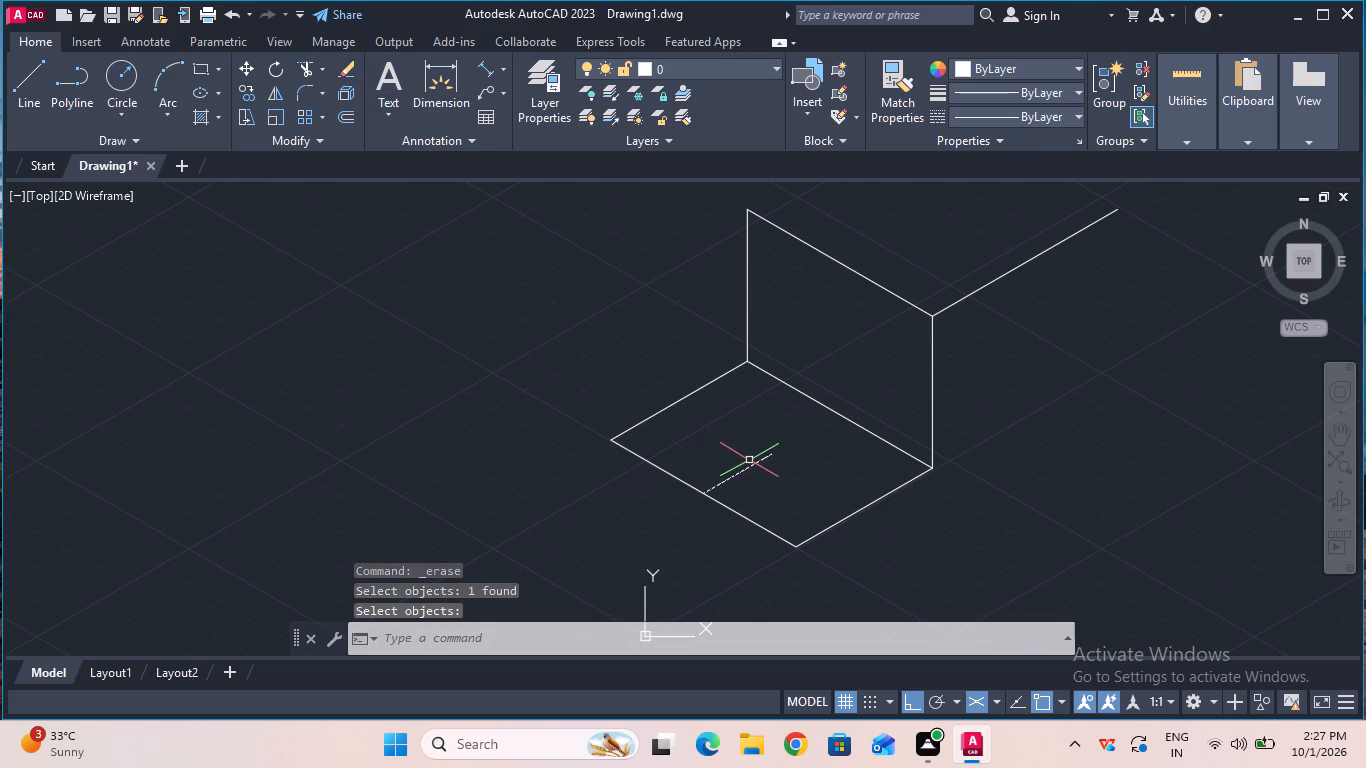
{"action": "left_click", "coordinate": [750, 463]}
{"action": "key", "text": "Delete"}
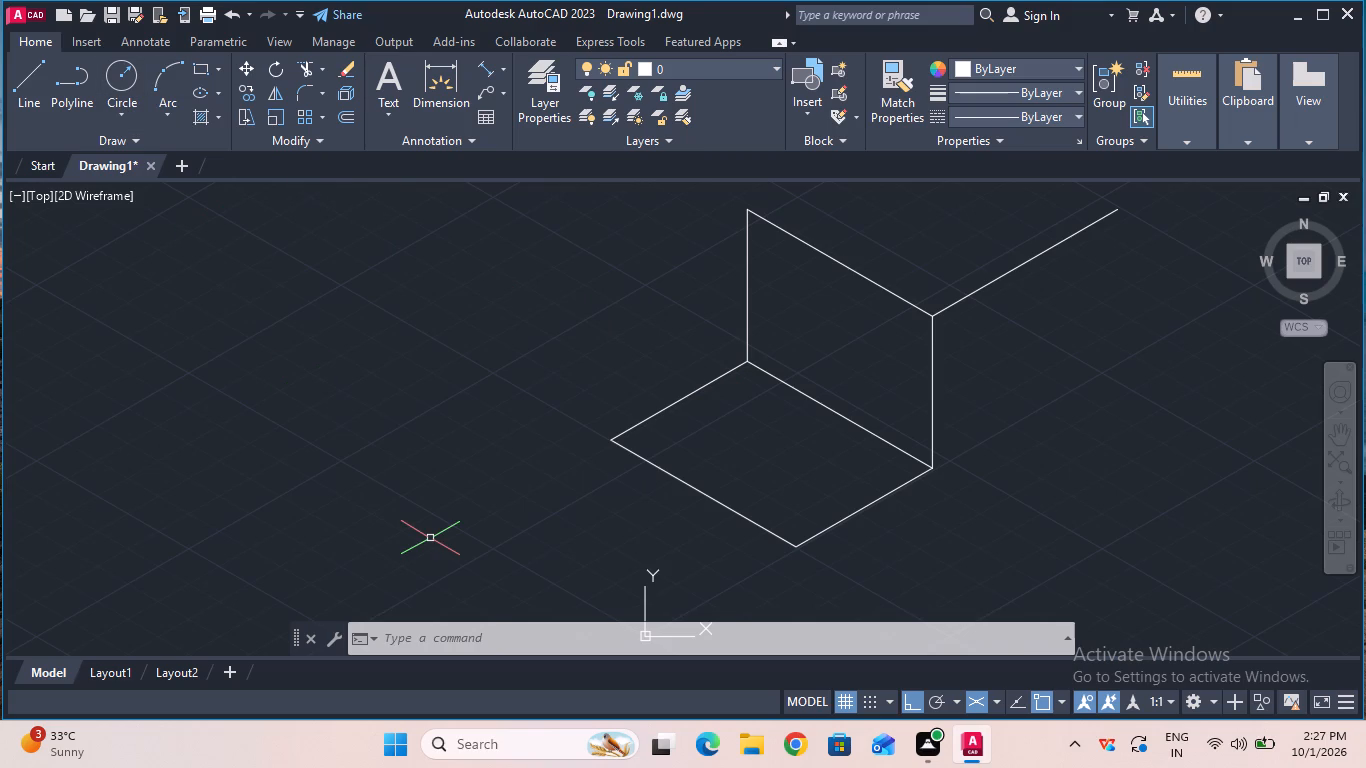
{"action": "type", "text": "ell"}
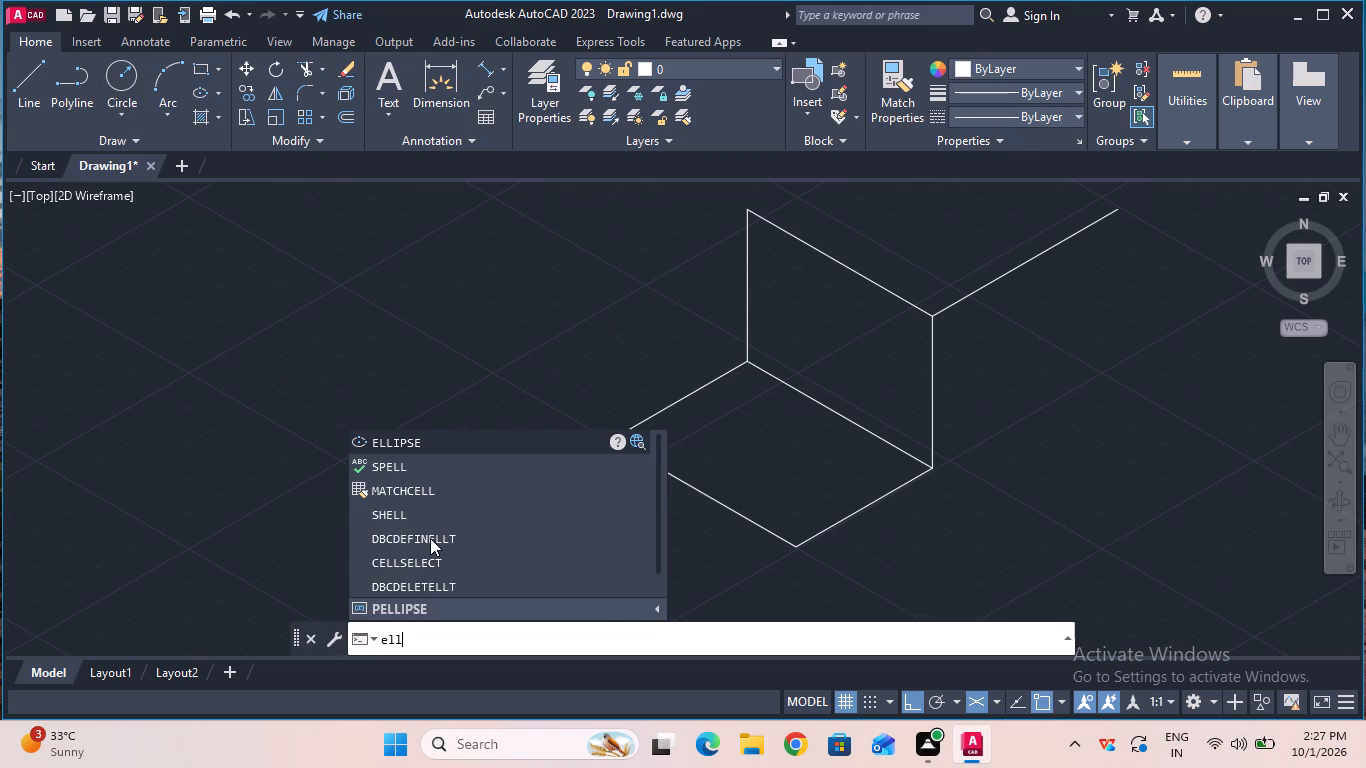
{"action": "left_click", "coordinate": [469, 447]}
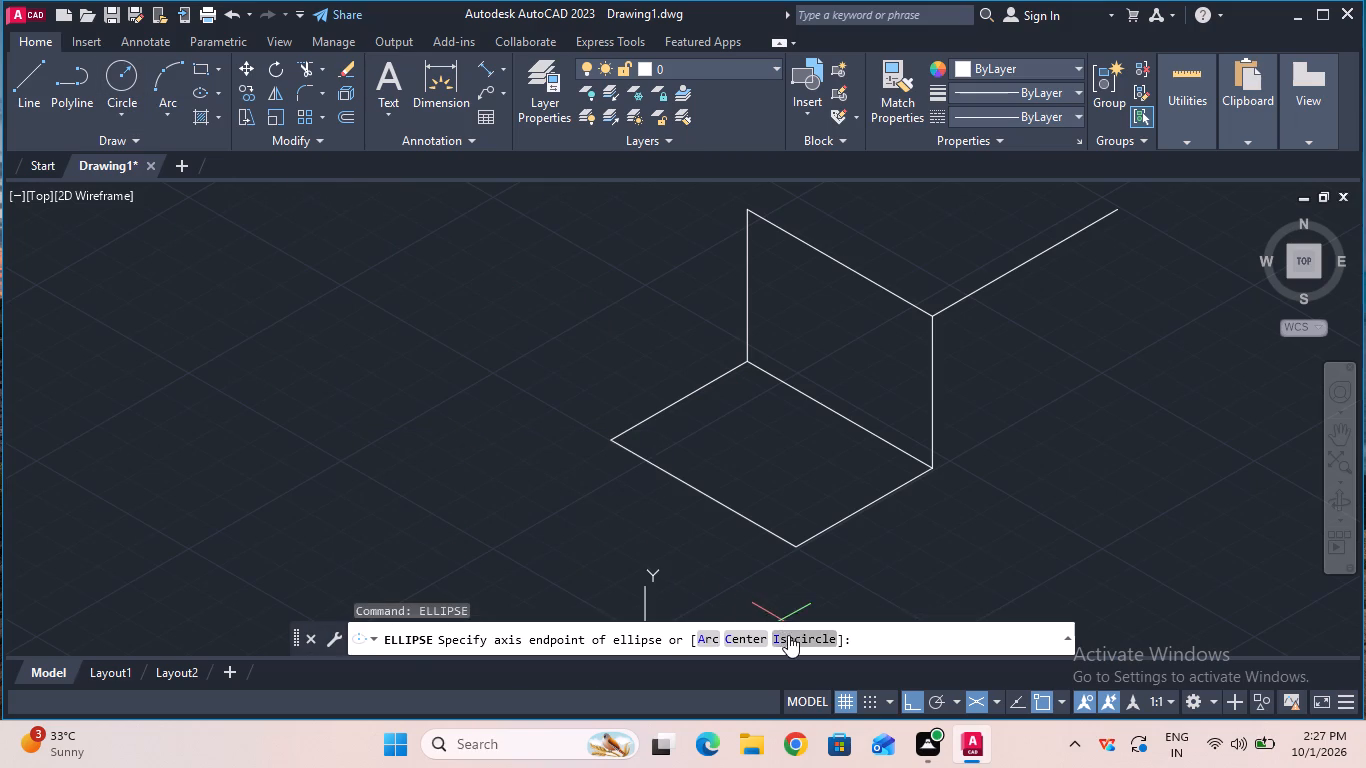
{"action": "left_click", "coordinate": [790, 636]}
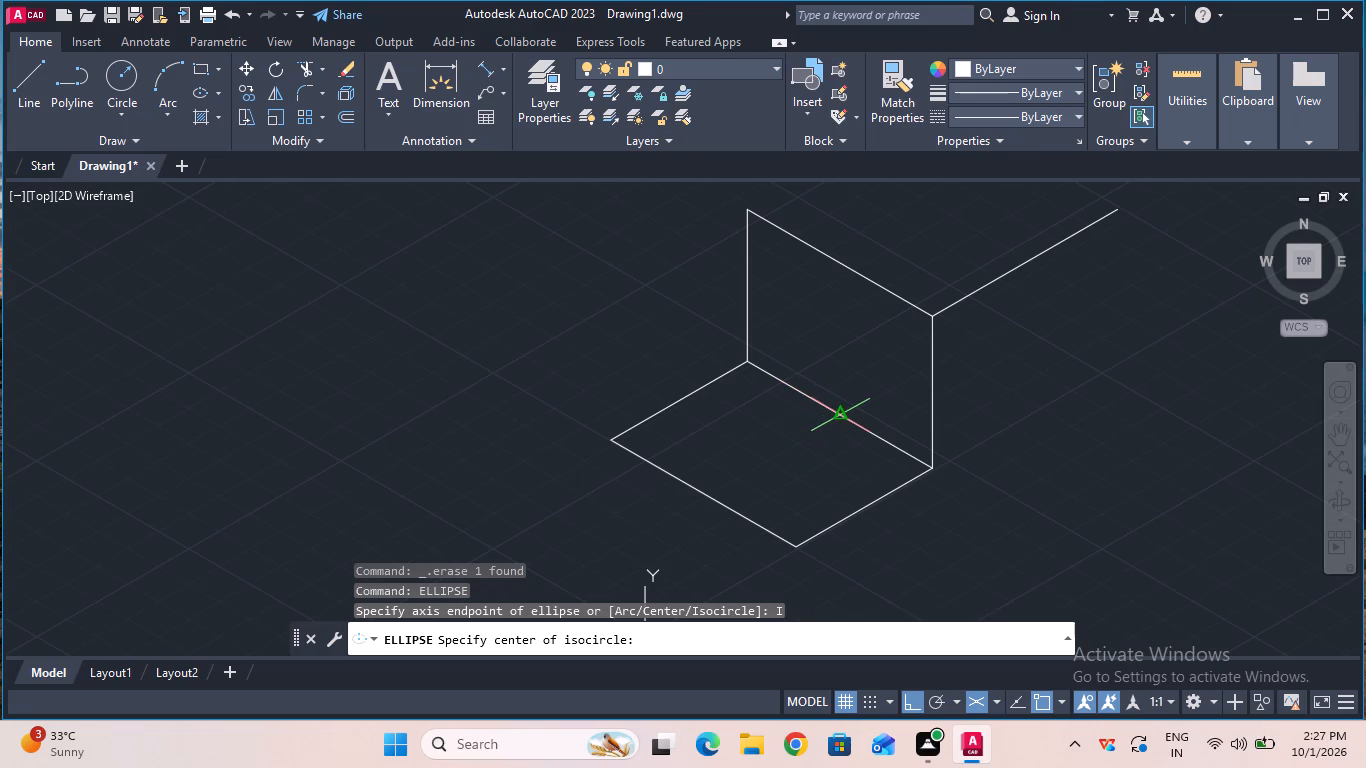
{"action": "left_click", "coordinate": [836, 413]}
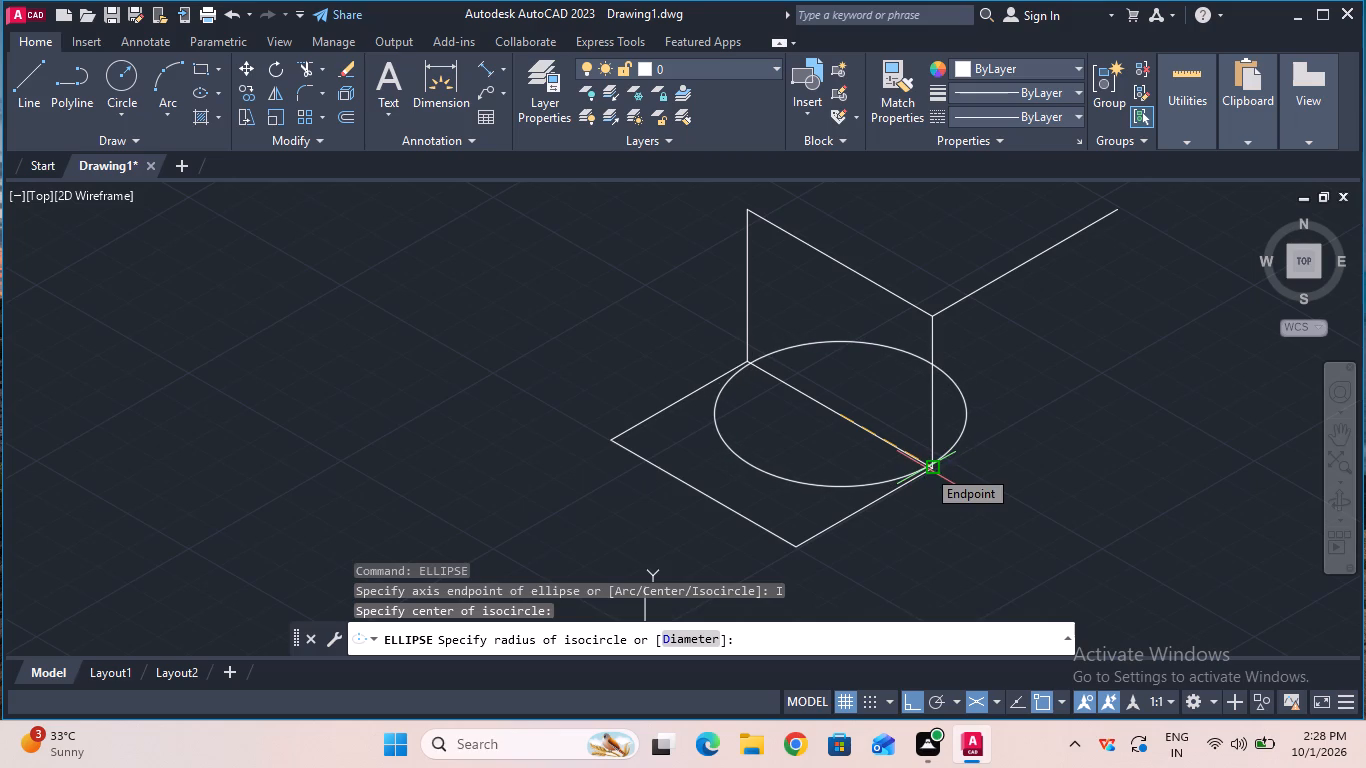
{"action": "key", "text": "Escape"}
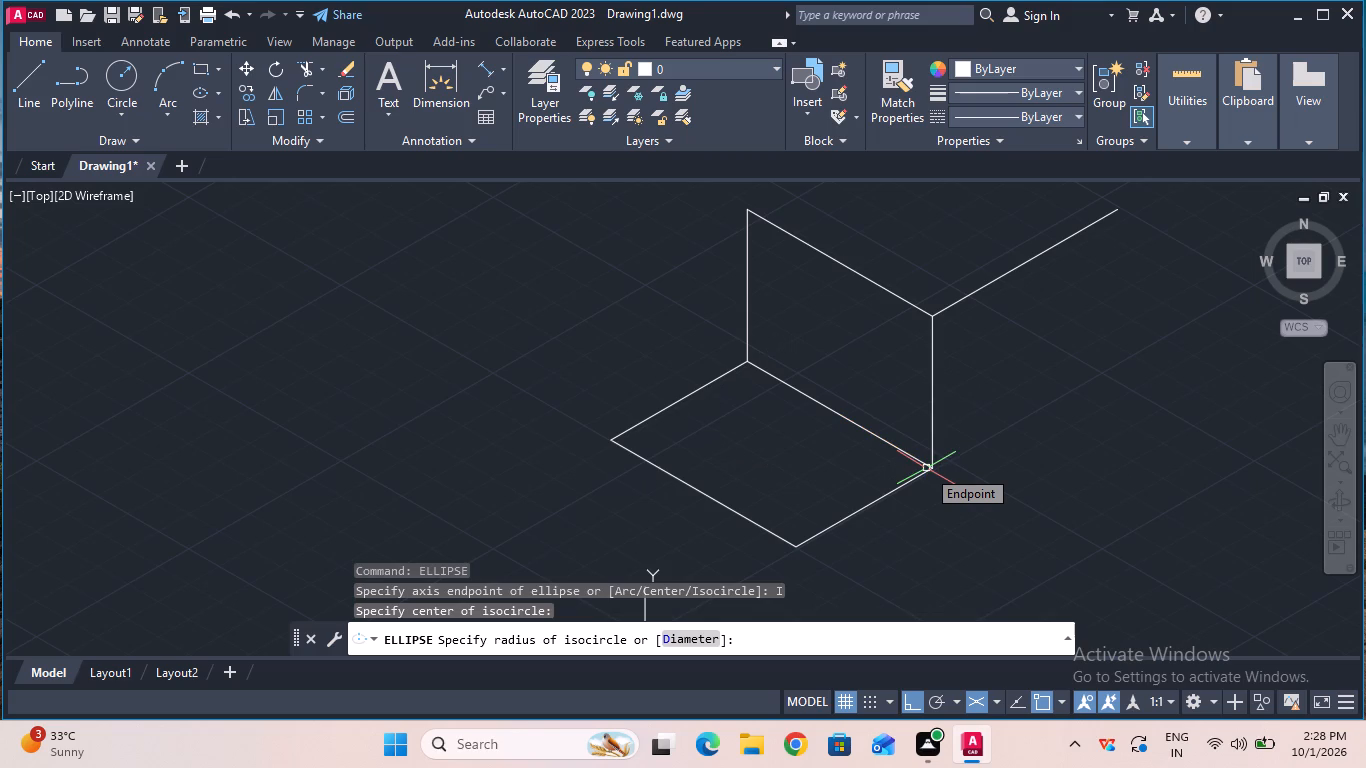
Trim away the base's lower long edge, opposite the upright face.
{"action": "left_click", "coordinate": [307, 66]}
{"action": "left_click", "coordinate": [684, 483]}
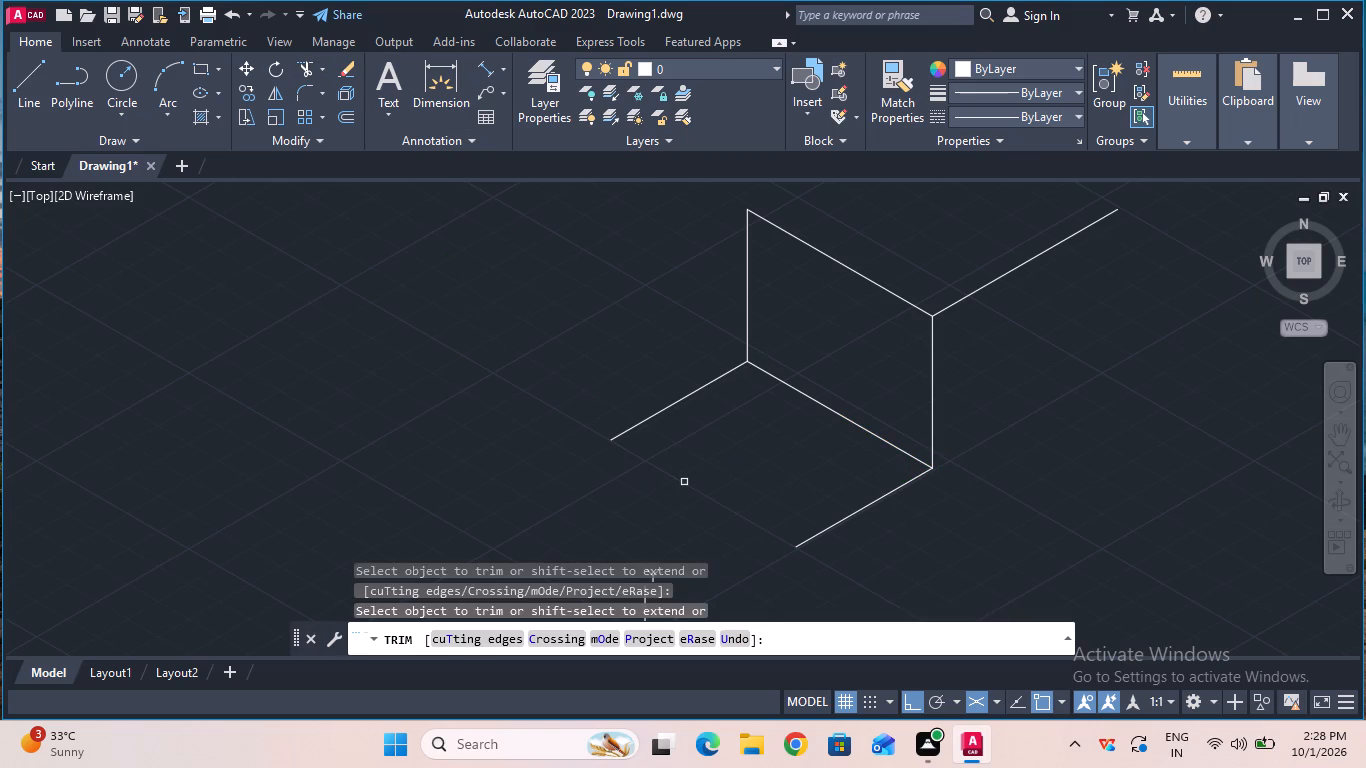
{"action": "key", "text": "Escape"}
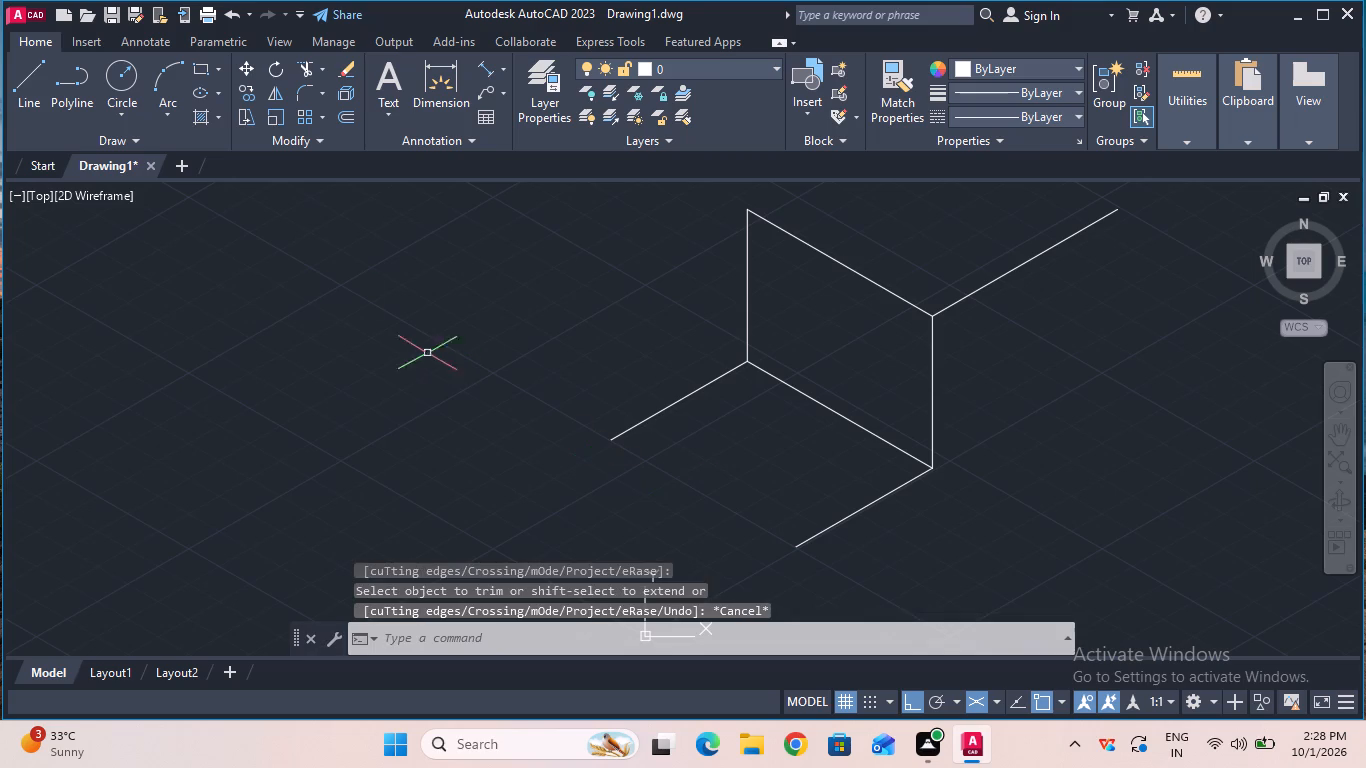
Close the base outline: extend its far side edge by 20 mm, draw the 76 mm outer edge, and join the opposite side edge.
{"action": "left_click", "coordinate": [37, 105]}
{"action": "left_click", "coordinate": [615, 444]}
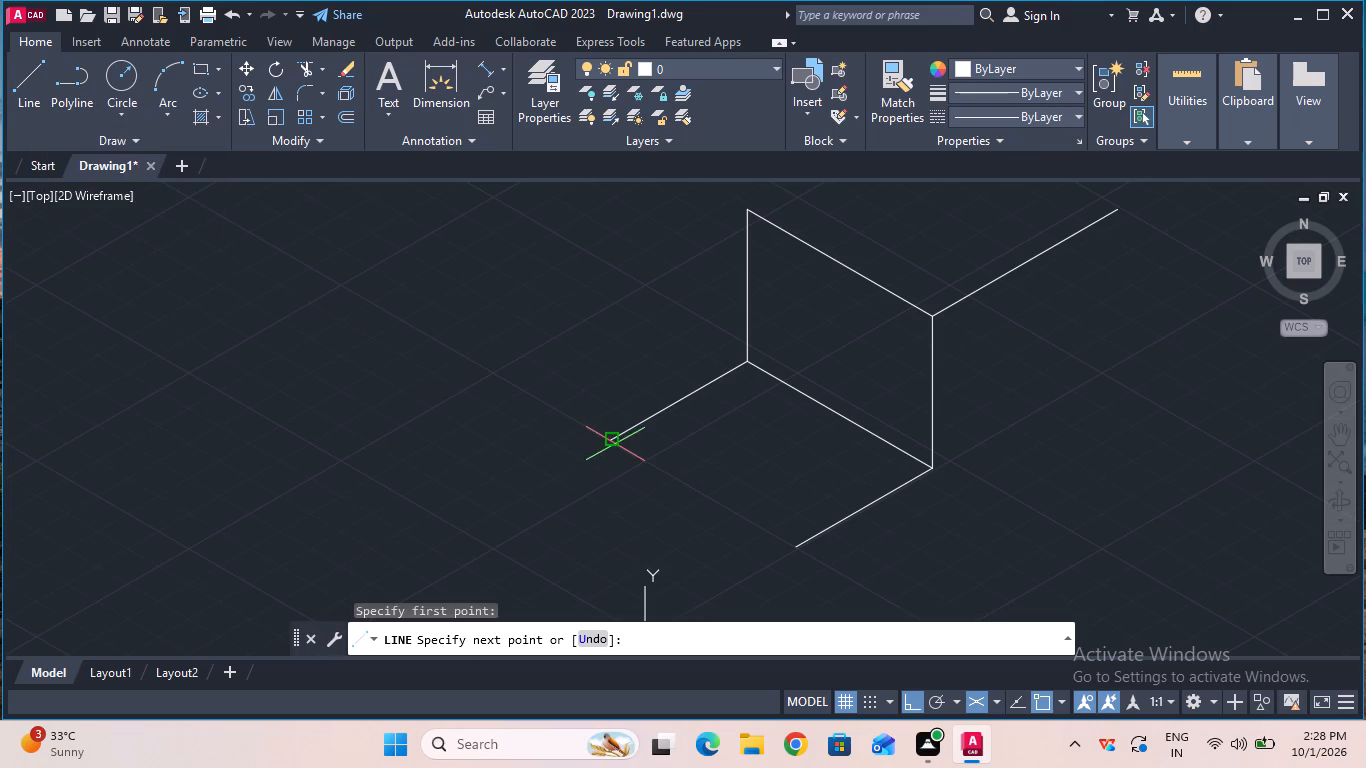
{"action": "type", "text": "20"}
{"action": "key", "text": "Return"}
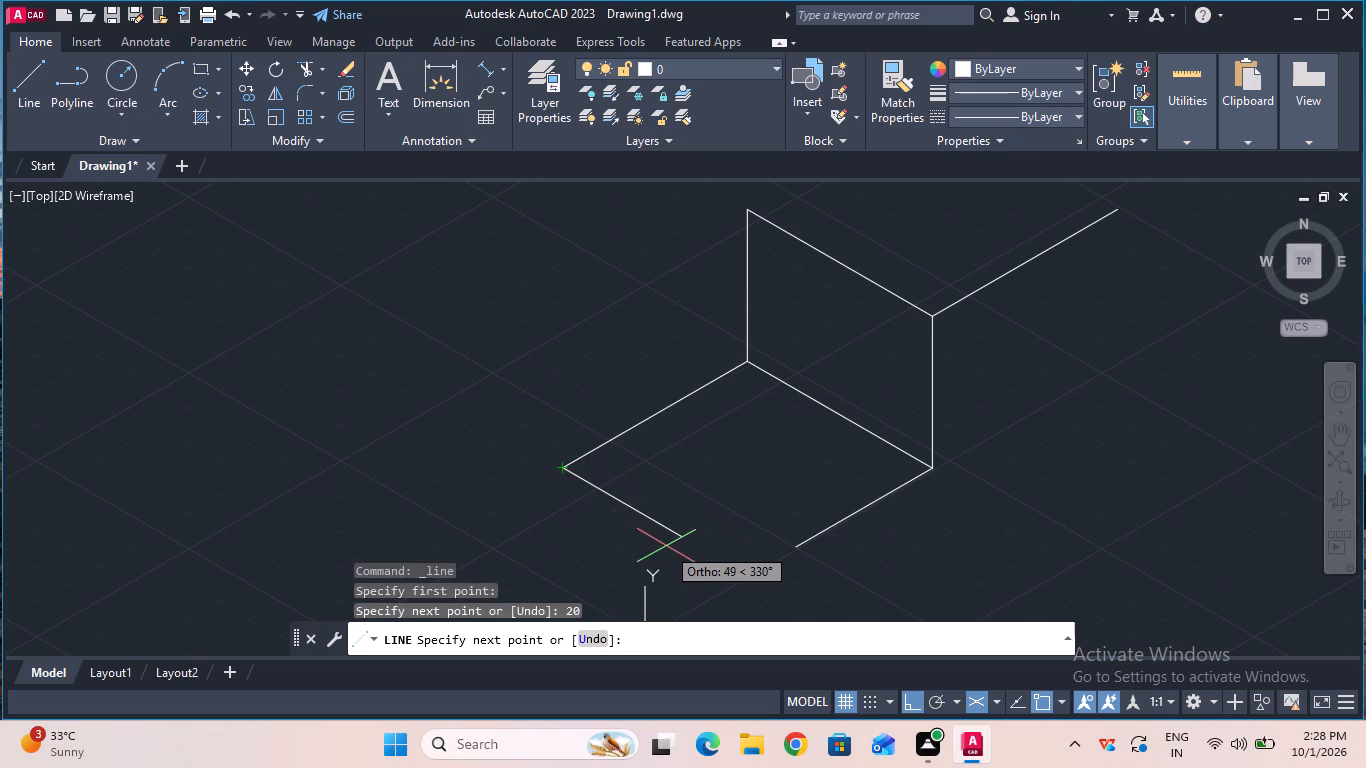
{"action": "type", "text": "76"}
{"action": "key", "text": "Return"}
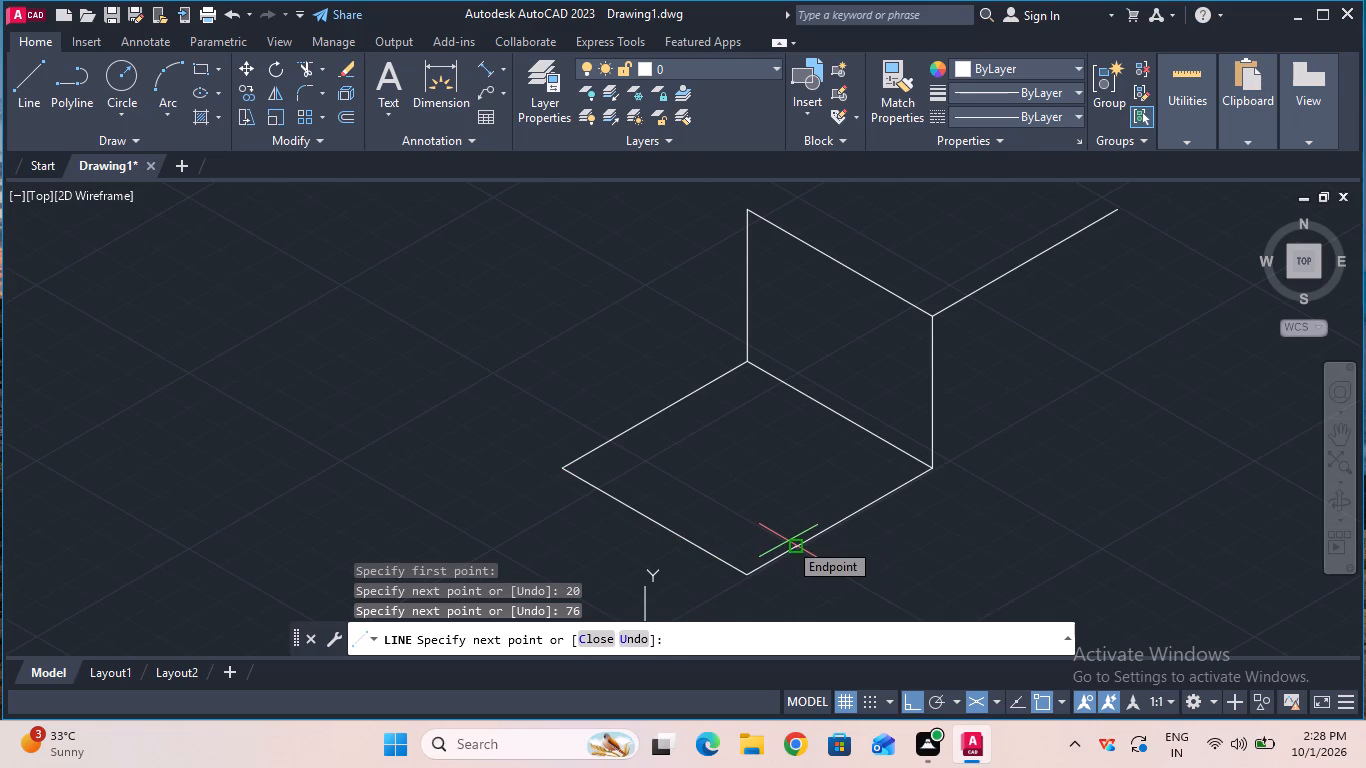
{"action": "left_click", "coordinate": [788, 541]}
{"action": "key", "text": "Escape"}
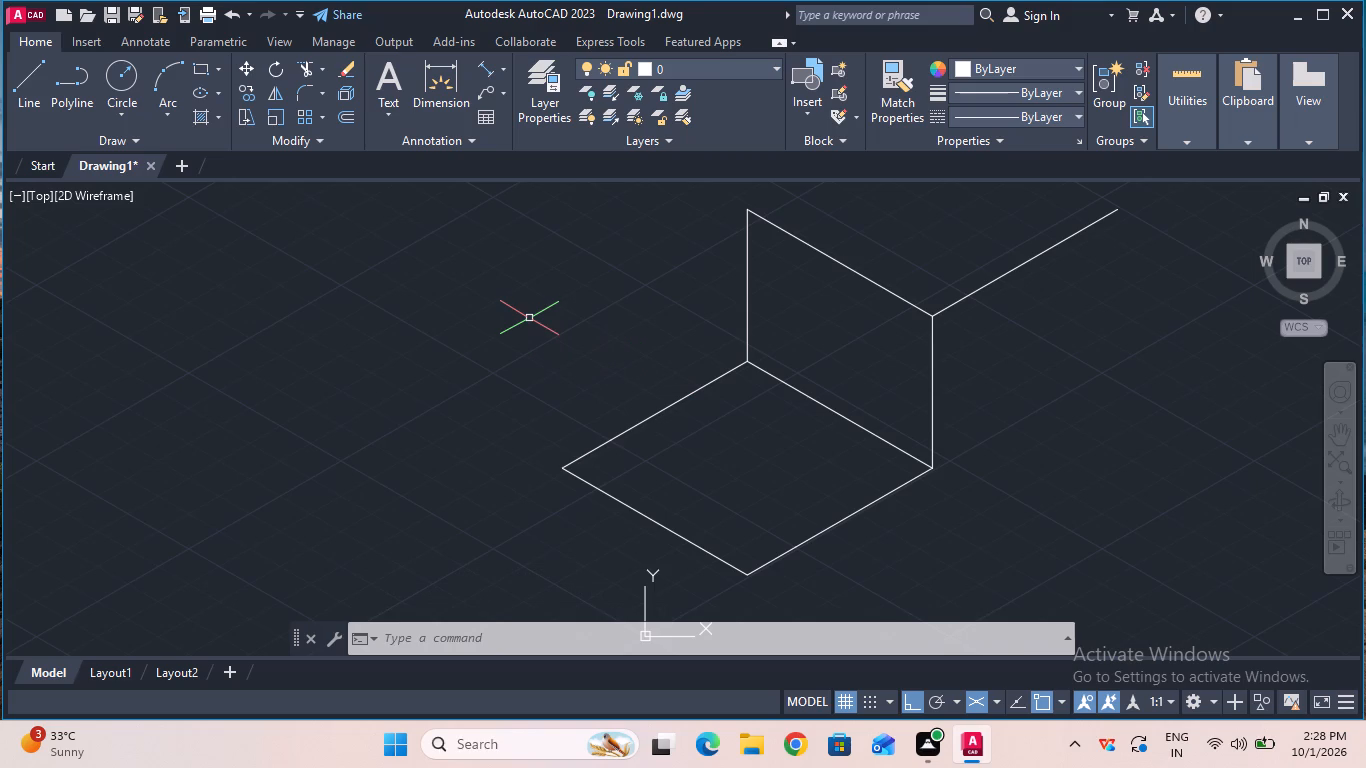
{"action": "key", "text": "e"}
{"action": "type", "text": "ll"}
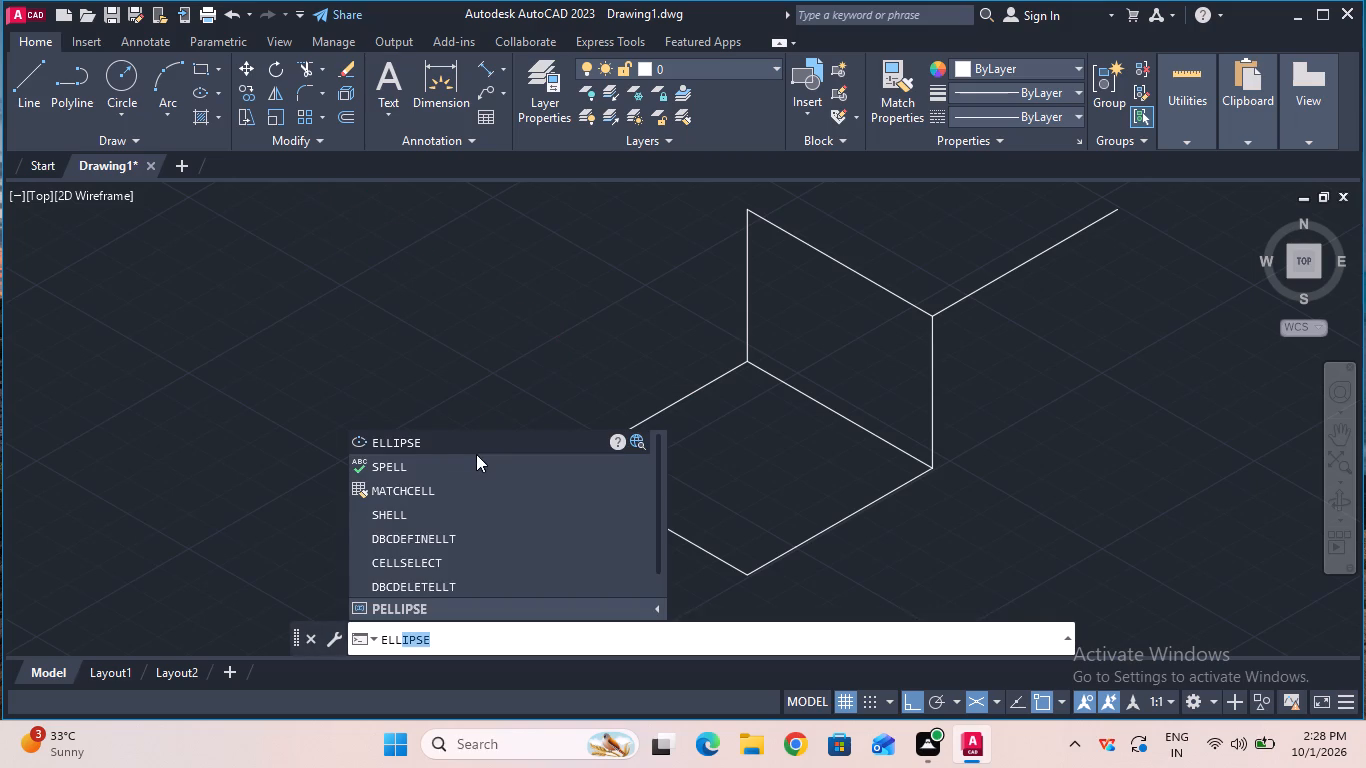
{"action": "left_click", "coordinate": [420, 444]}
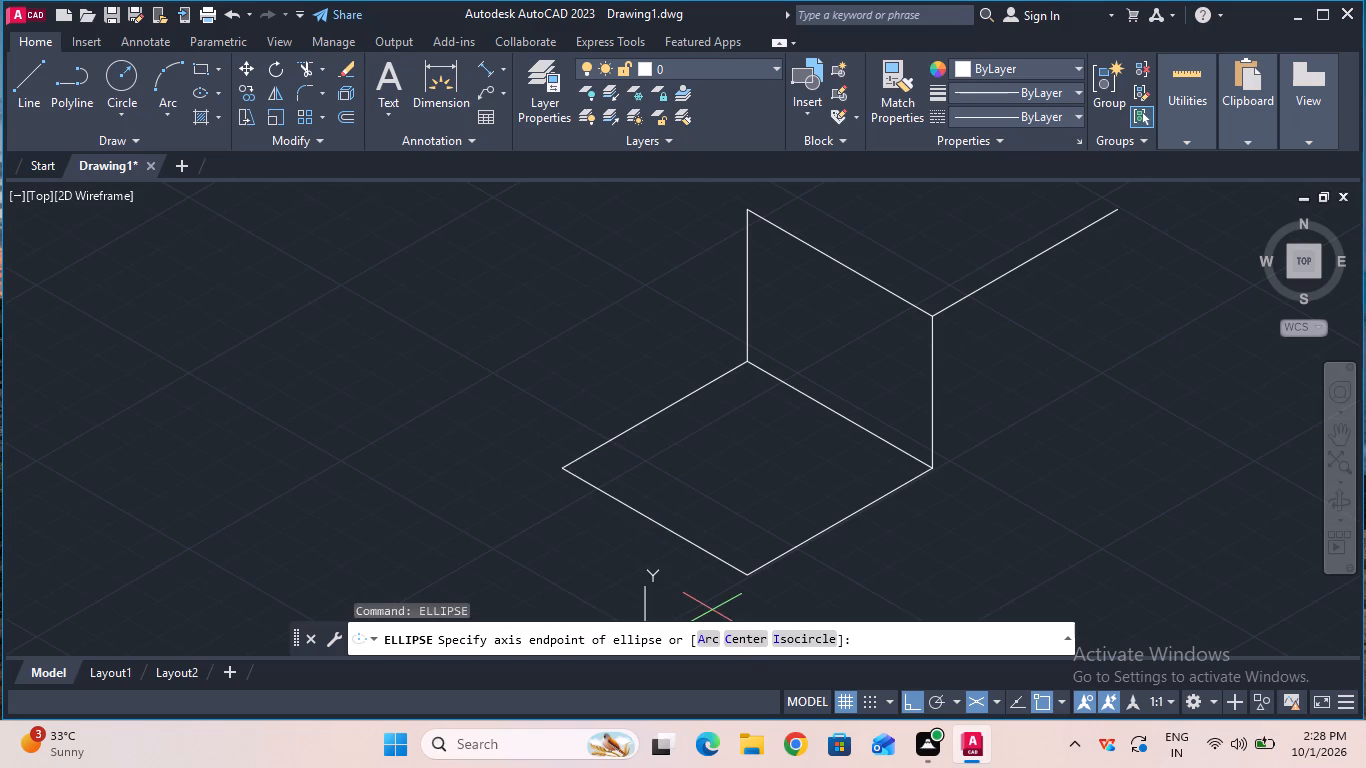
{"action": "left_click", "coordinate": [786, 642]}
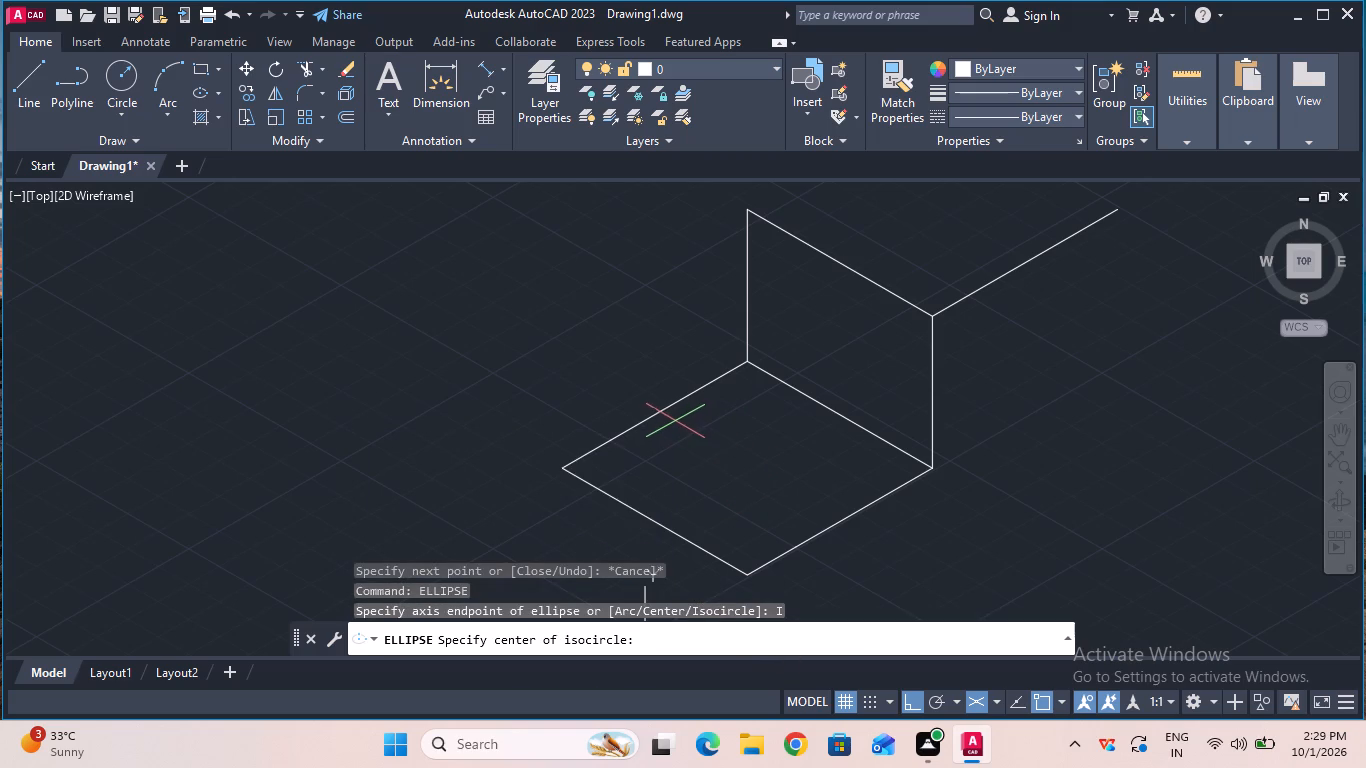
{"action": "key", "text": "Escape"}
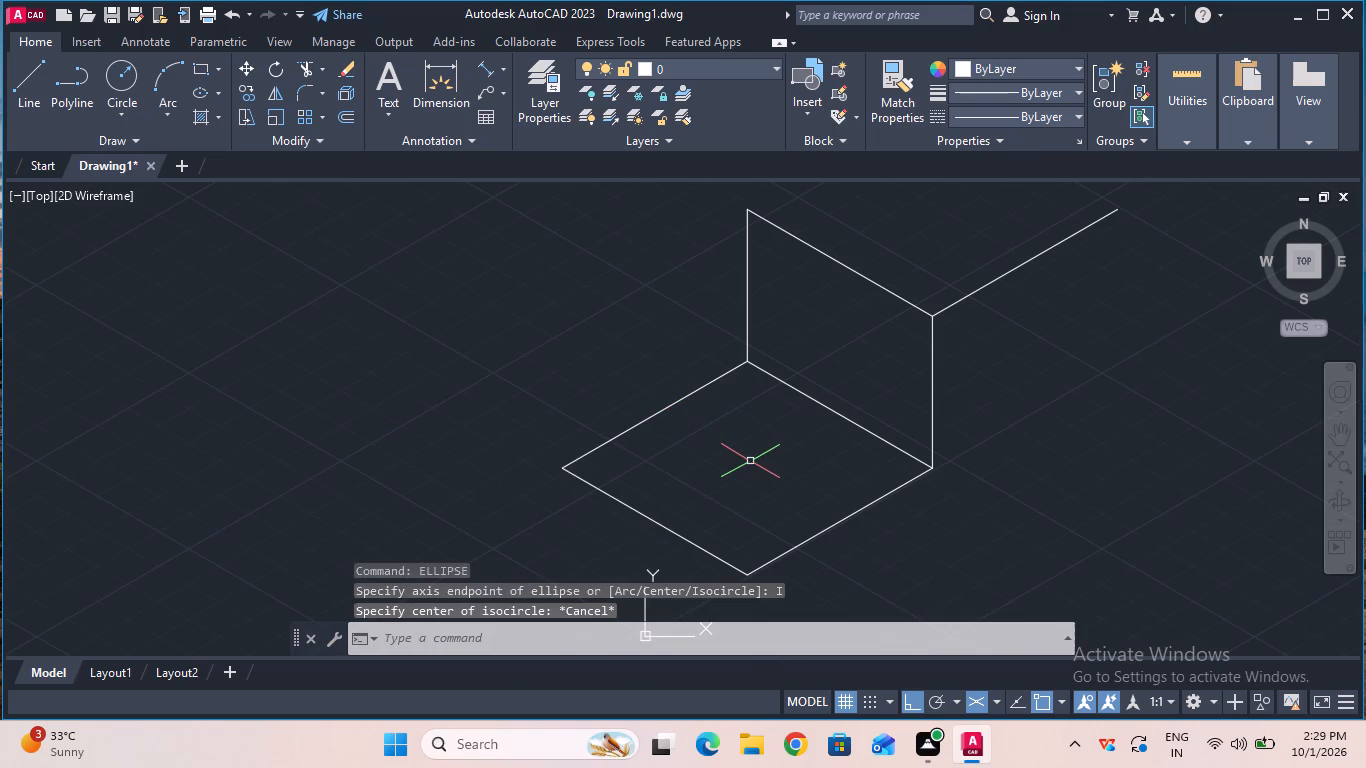
Add a centerline between the base's outer 76 mm edge and the edge shared with the upright face.
{"action": "type", "text": "cl"}
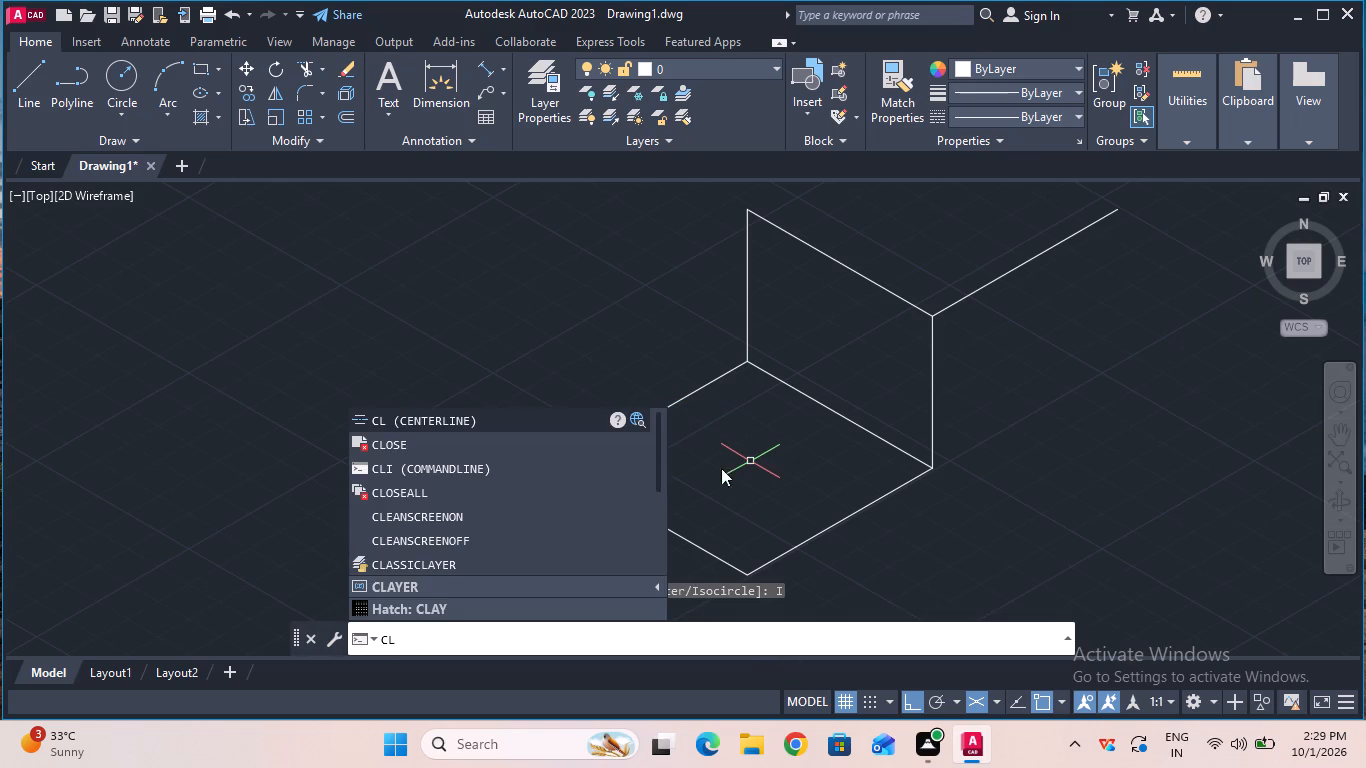
{"action": "left_click", "coordinate": [566, 418]}
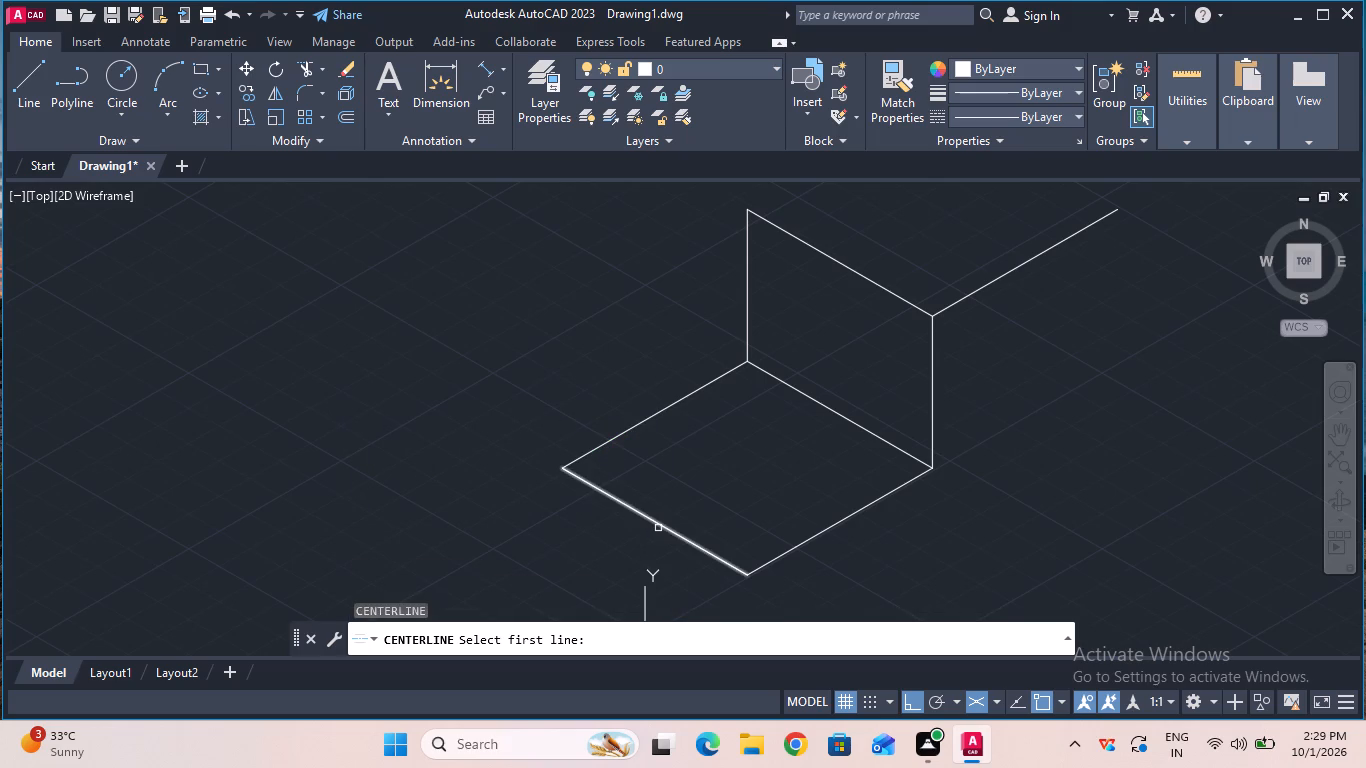
{"action": "left_click", "coordinate": [659, 526]}
{"action": "left_click", "coordinate": [814, 402]}
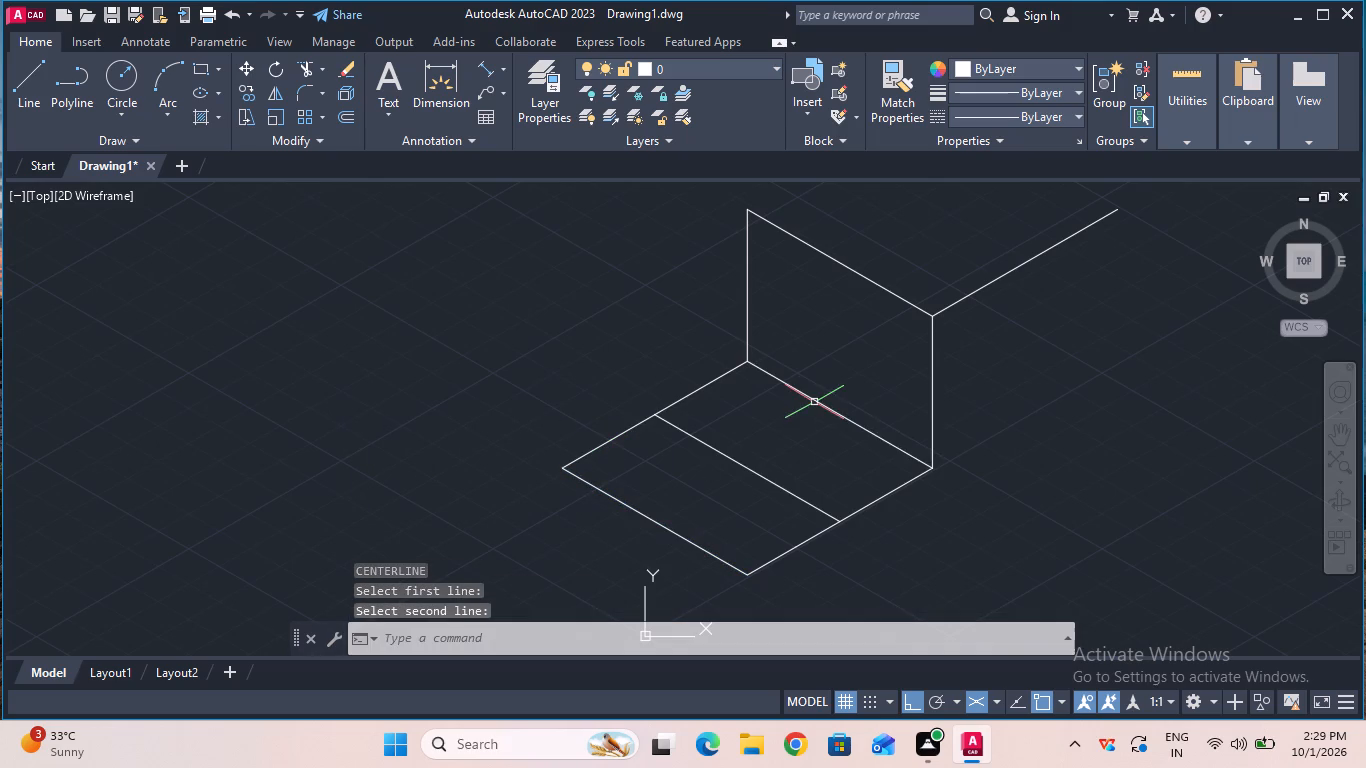
{"action": "key", "text": "Escape"}
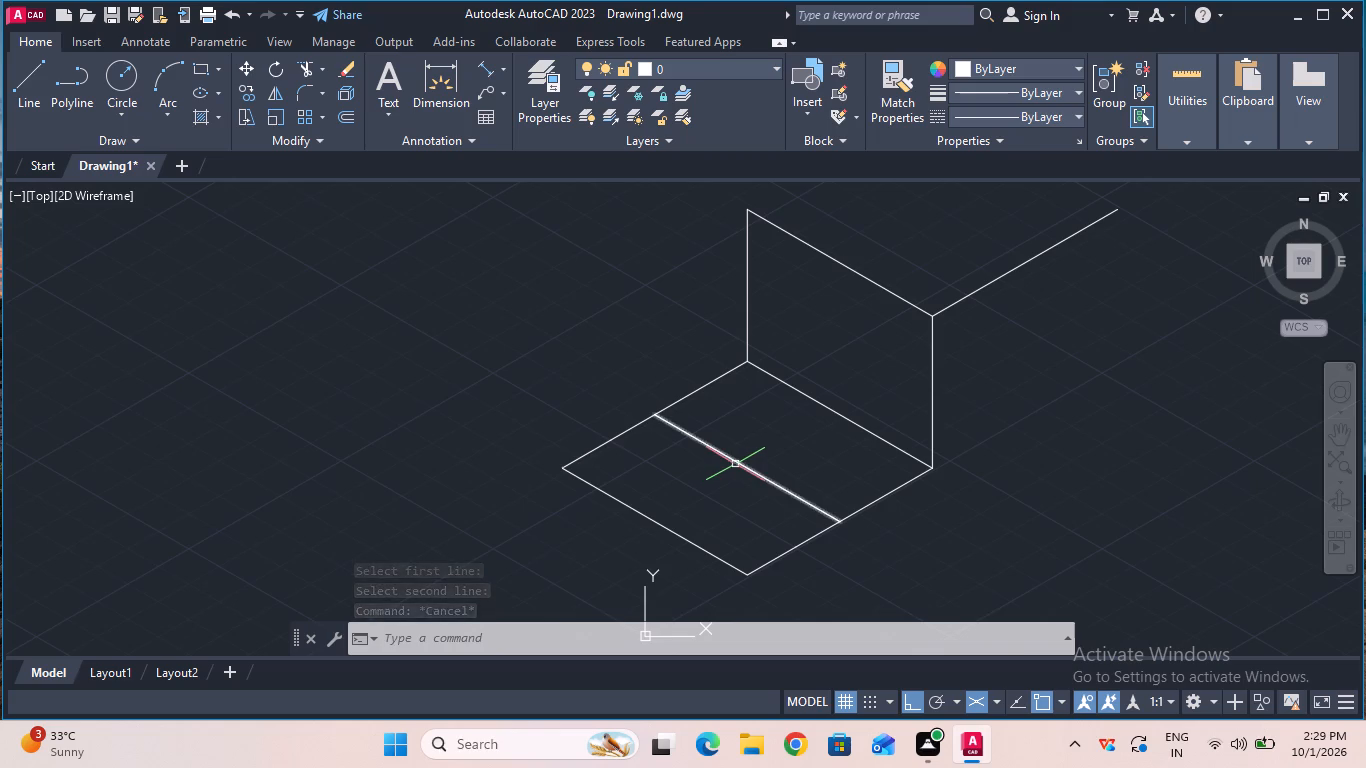
Explode the base's new centerline.
{"action": "left_click", "coordinate": [735, 464]}
{"action": "type", "text": "ex"}
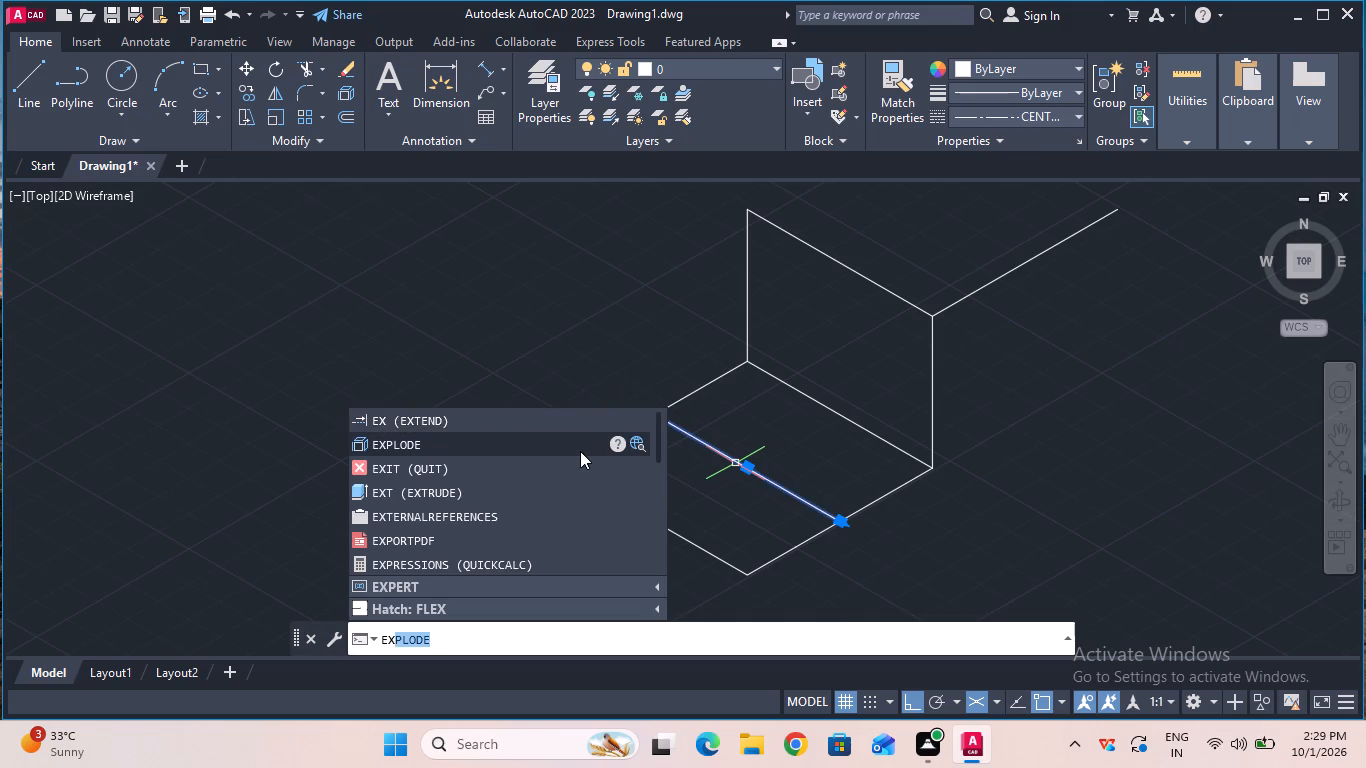
{"action": "left_click", "coordinate": [580, 451]}
{"action": "key", "text": "Escape"}
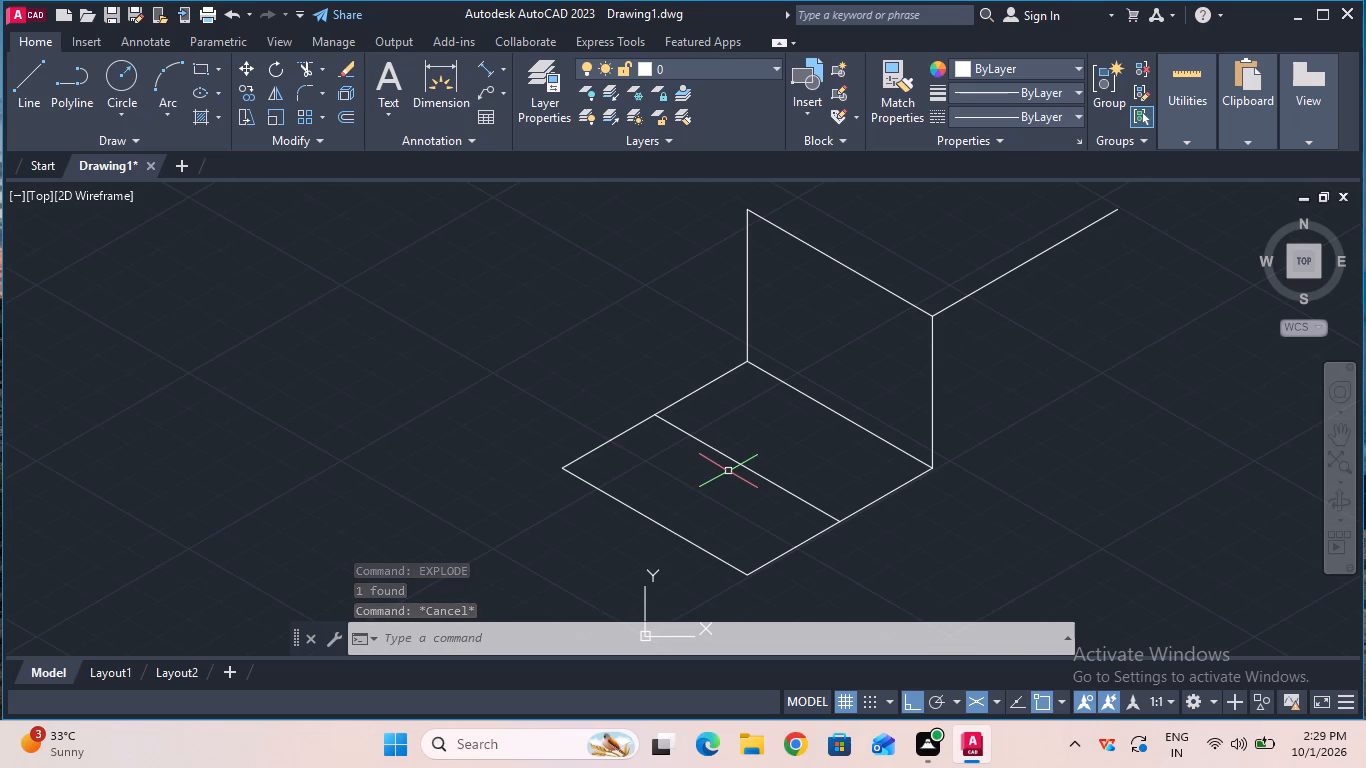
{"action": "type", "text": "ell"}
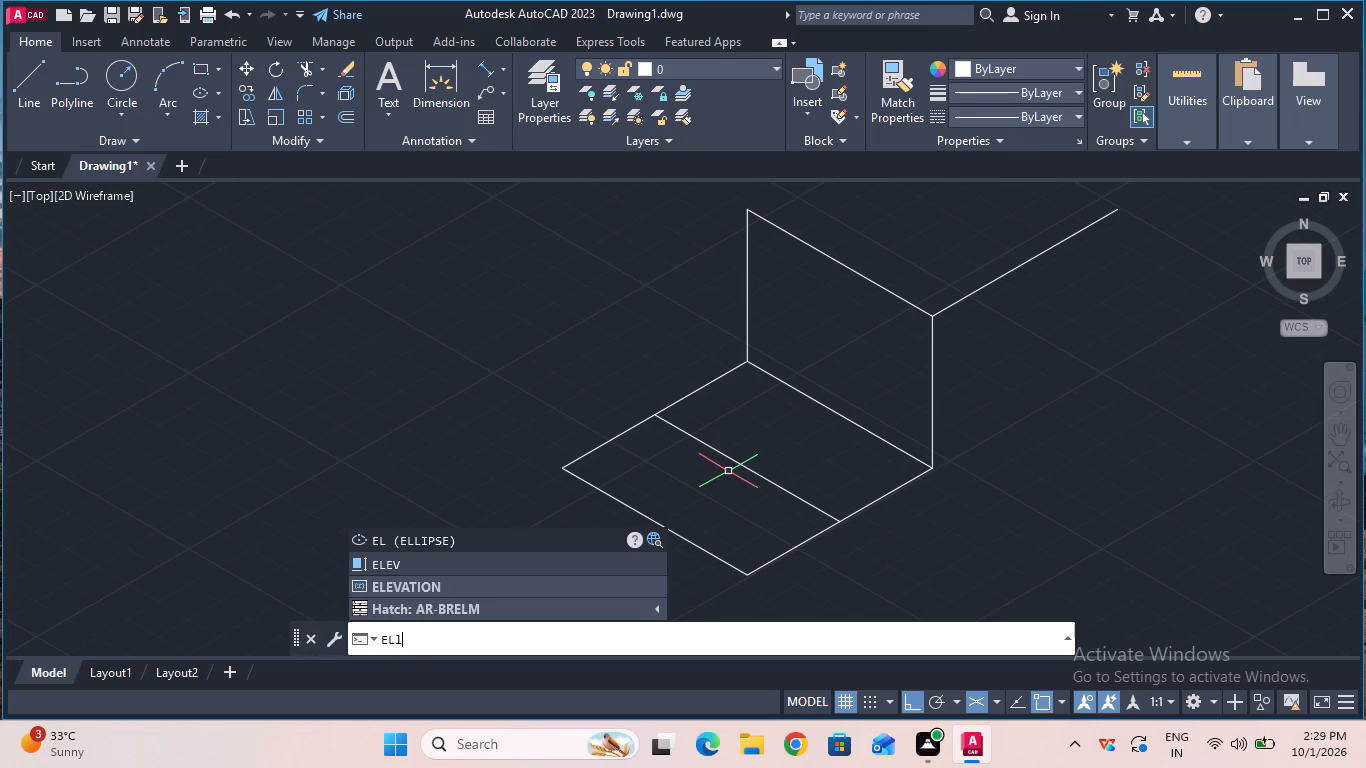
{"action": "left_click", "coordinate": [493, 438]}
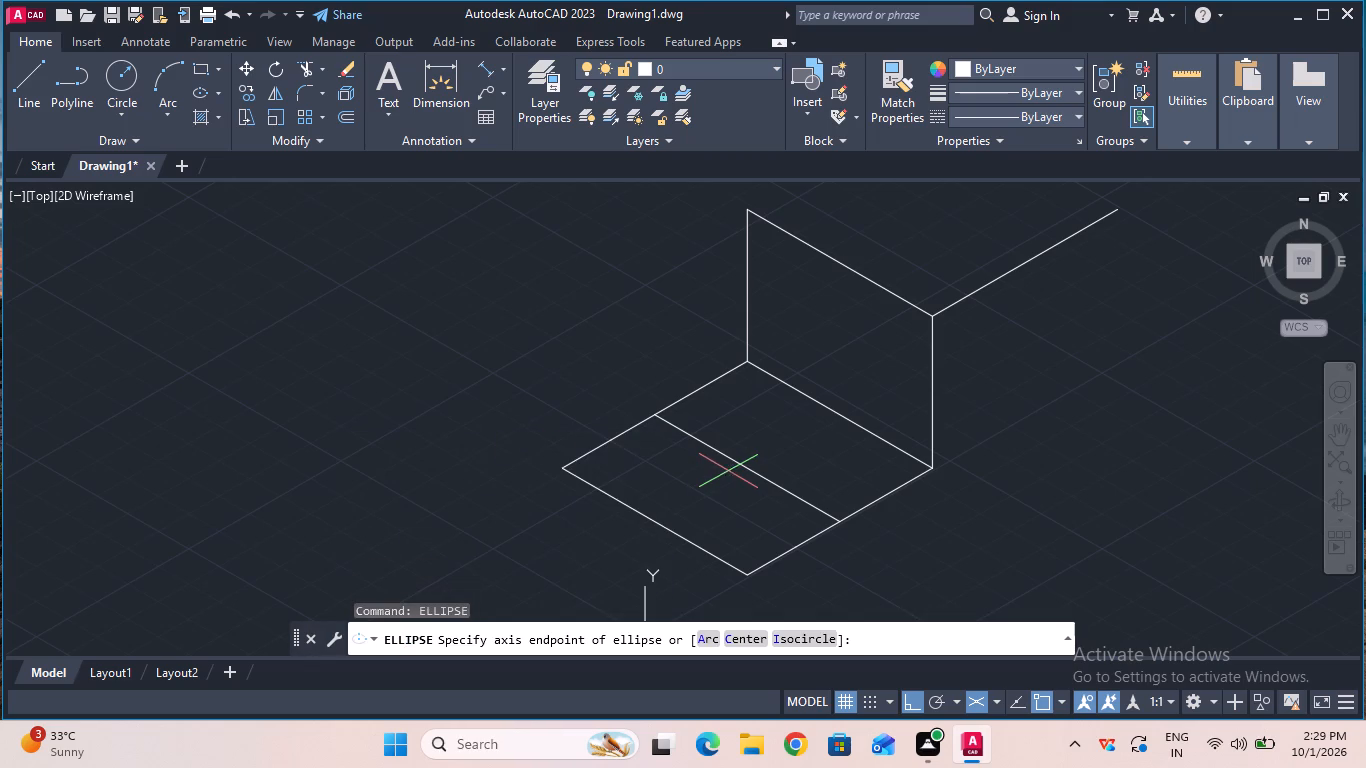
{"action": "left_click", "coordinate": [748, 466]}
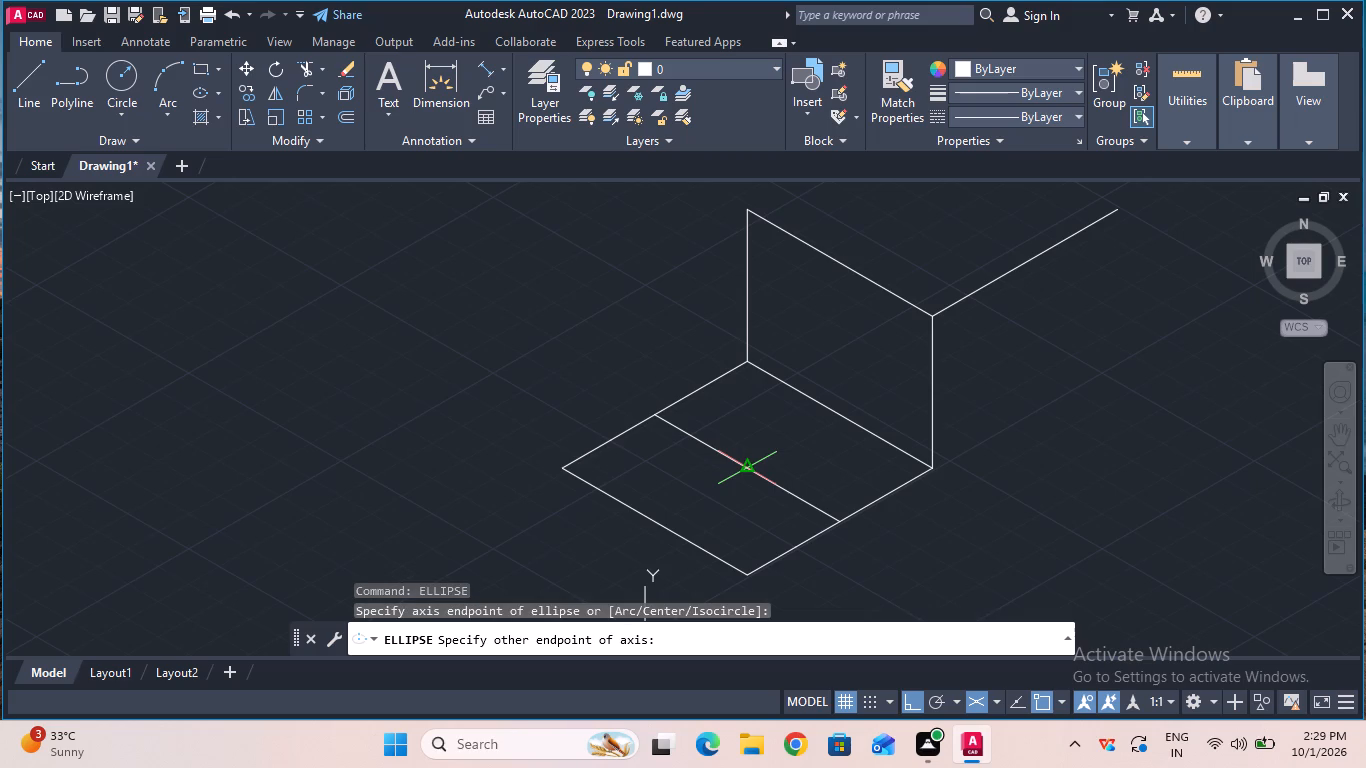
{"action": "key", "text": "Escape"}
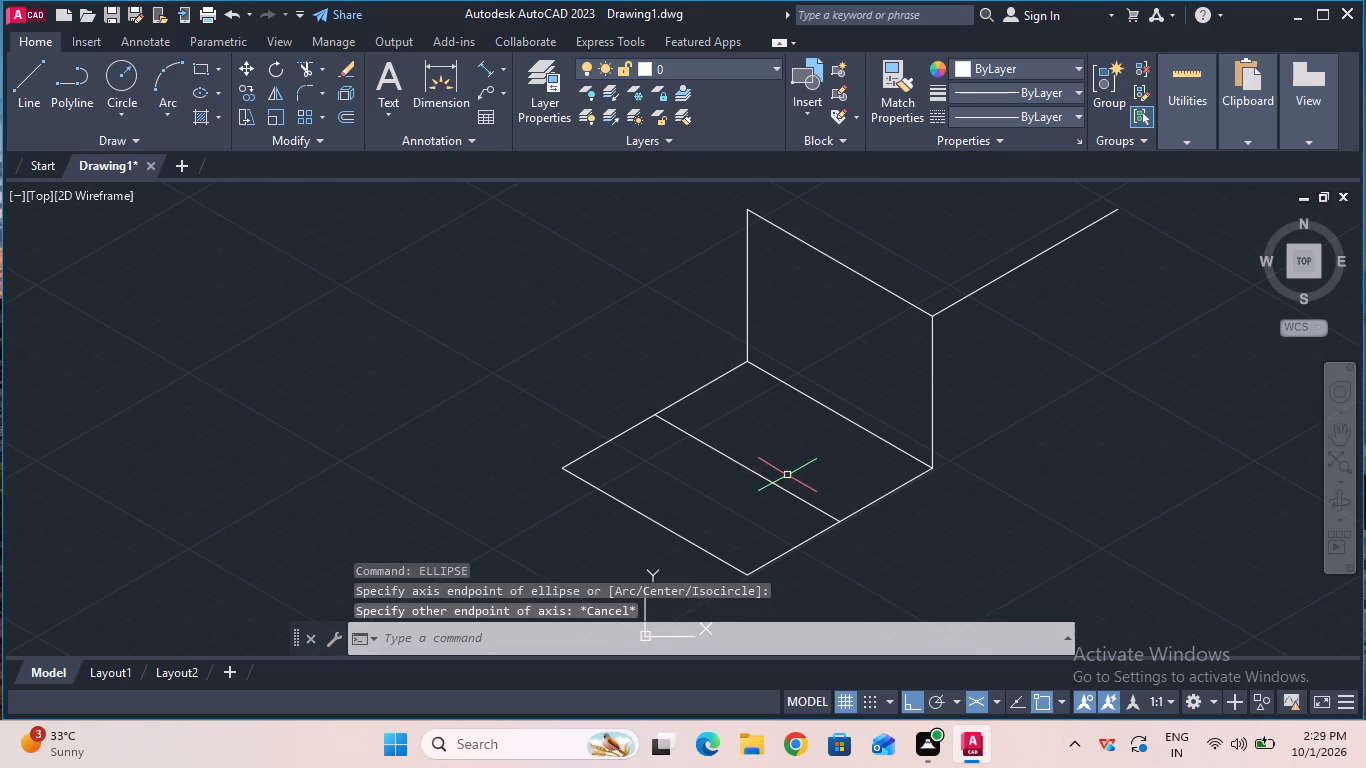
Draw an isocircle centred on the midpoint of the base's centerline, with its radius reaching the centerline's end on the side edge.
{"action": "type", "text": "ell"}
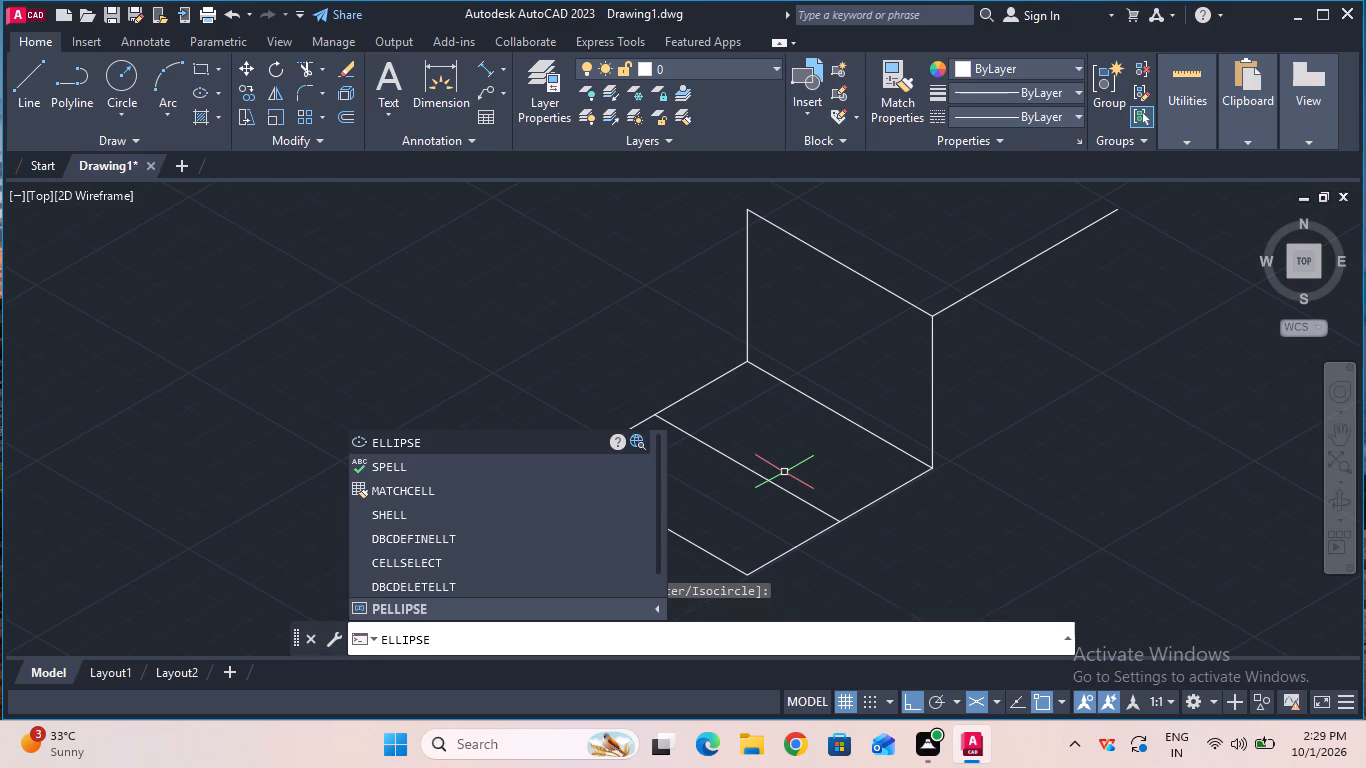
{"action": "double_click", "coordinate": [461, 444]}
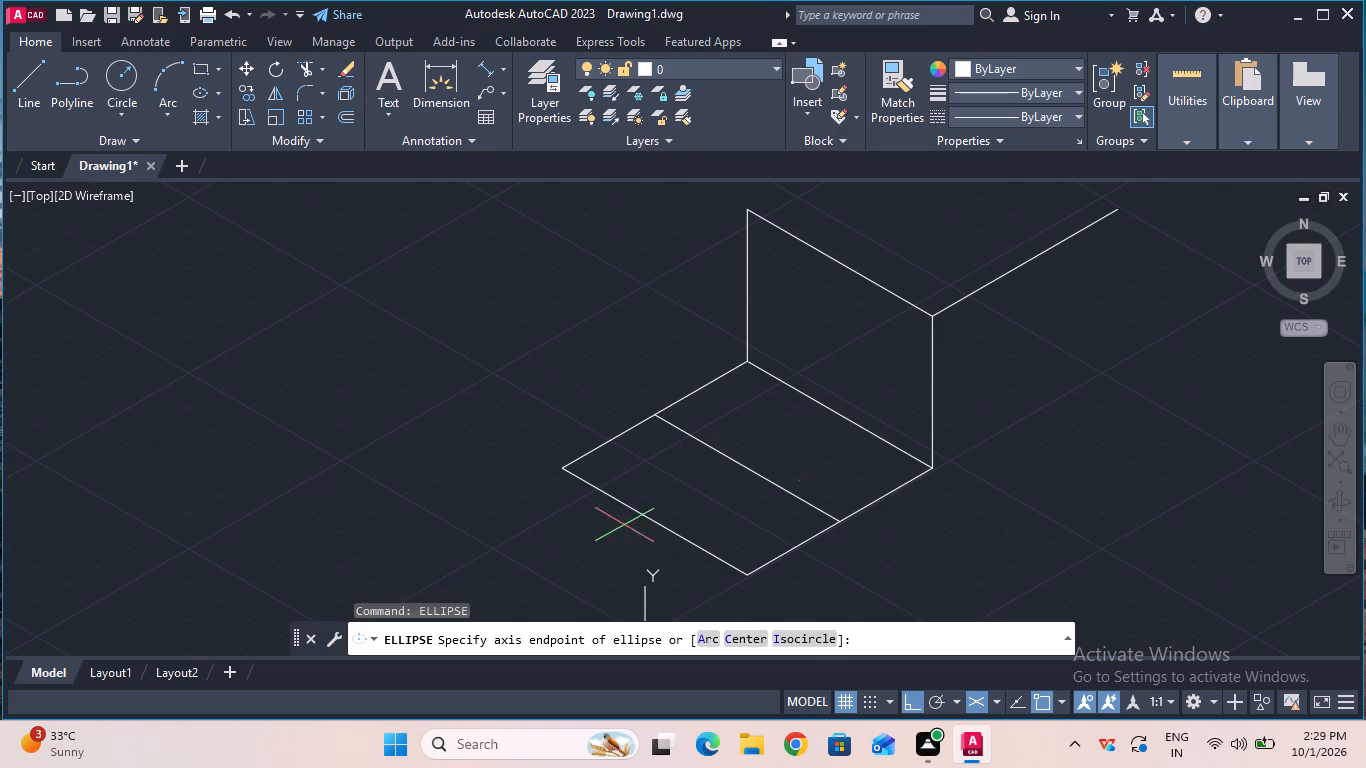
{"action": "left_click", "coordinate": [810, 643]}
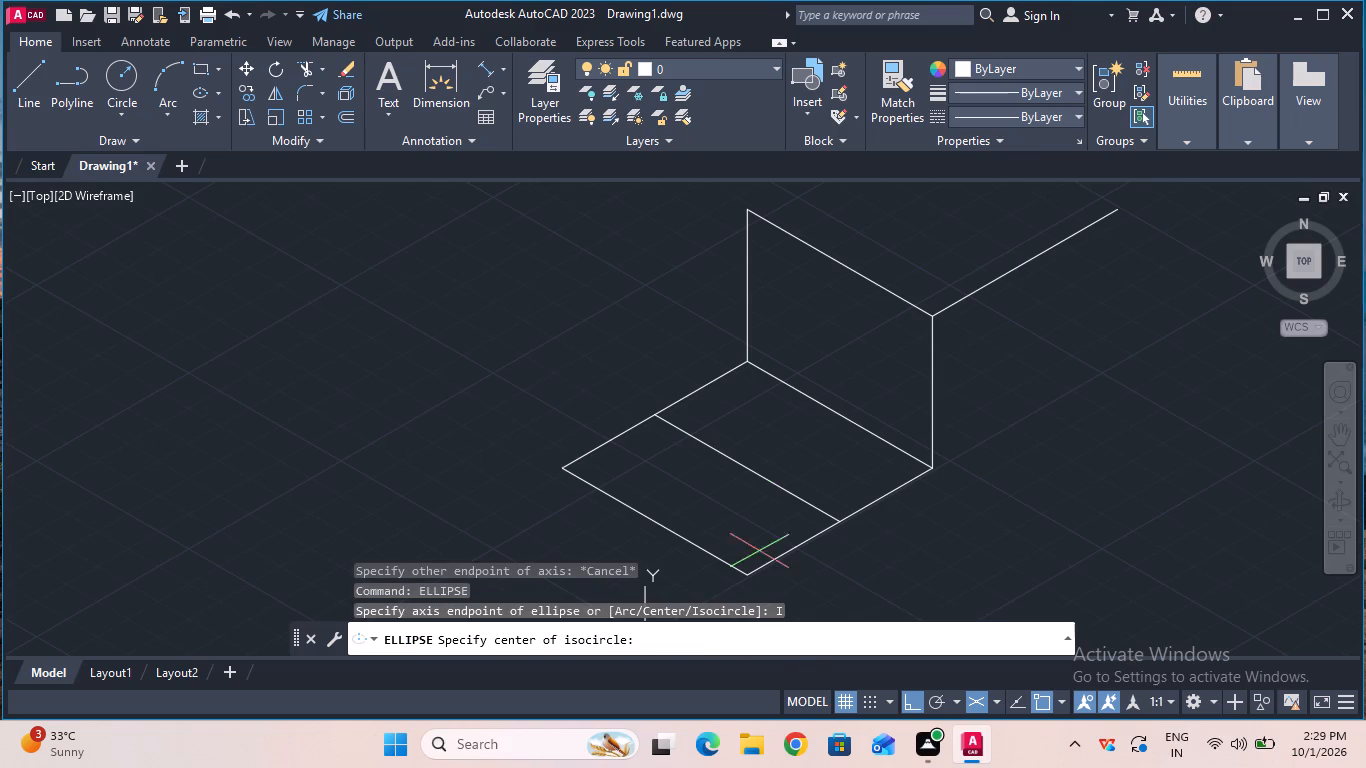
{"action": "left_click", "coordinate": [743, 468]}
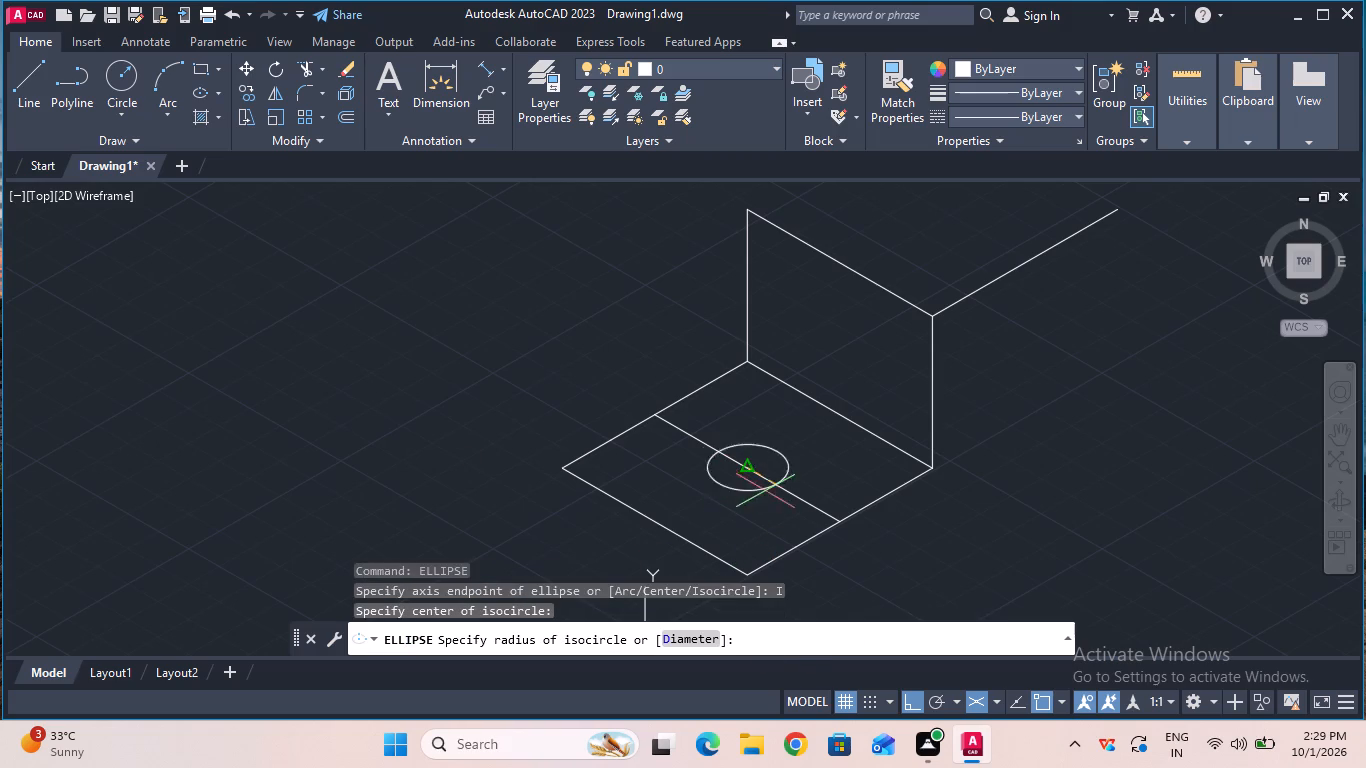
{"action": "left_click", "coordinate": [837, 522]}
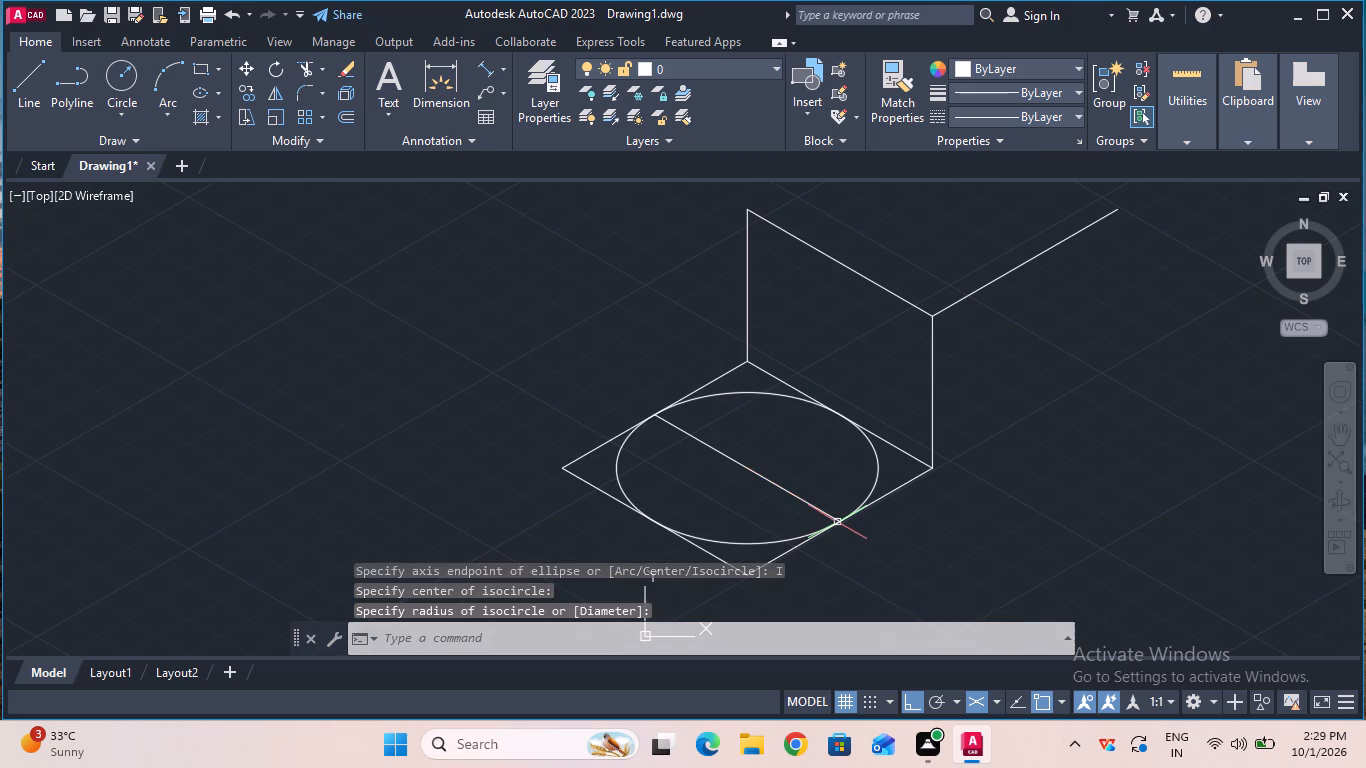
{"action": "key", "text": "Escape"}
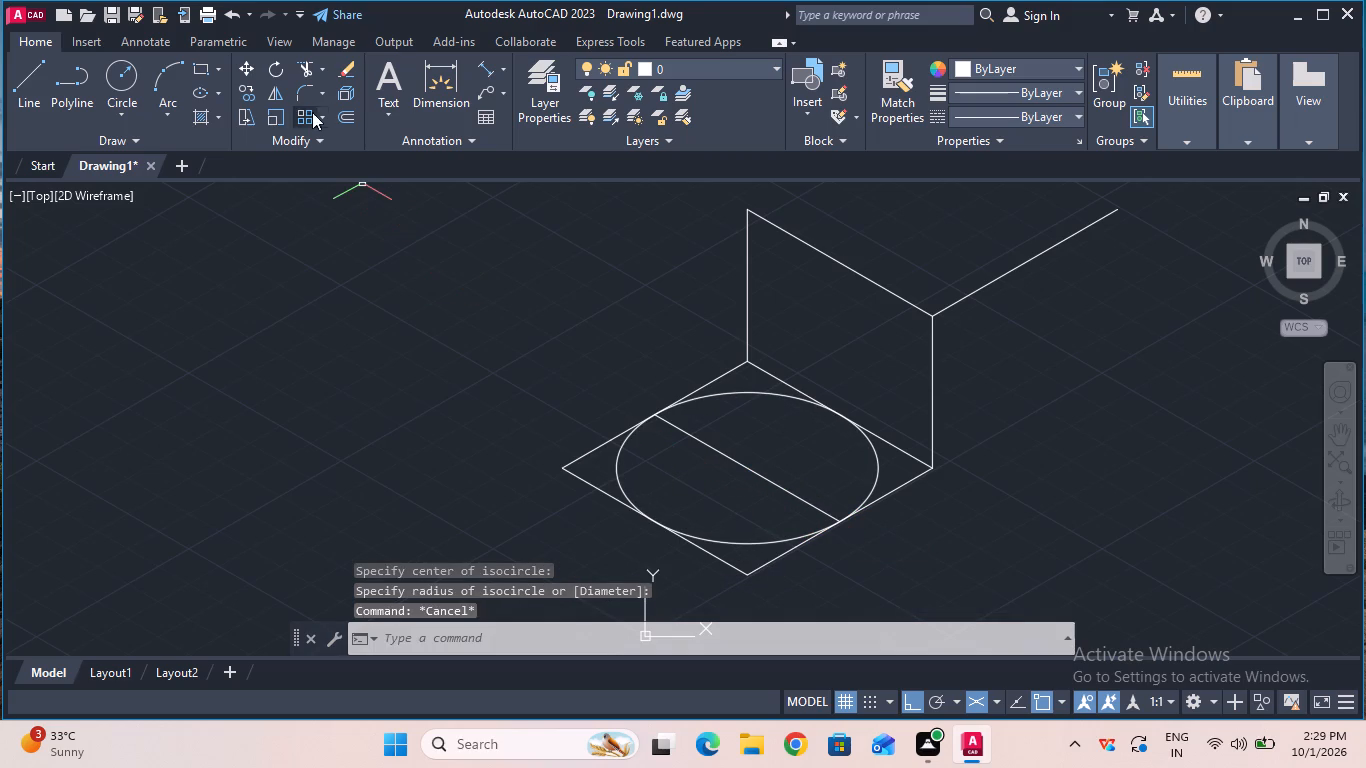
Trim the isocircle's half nearest the upright face, the base's outer corners and the centerline to leave a rounded outer end.
{"action": "left_click", "coordinate": [304, 71]}
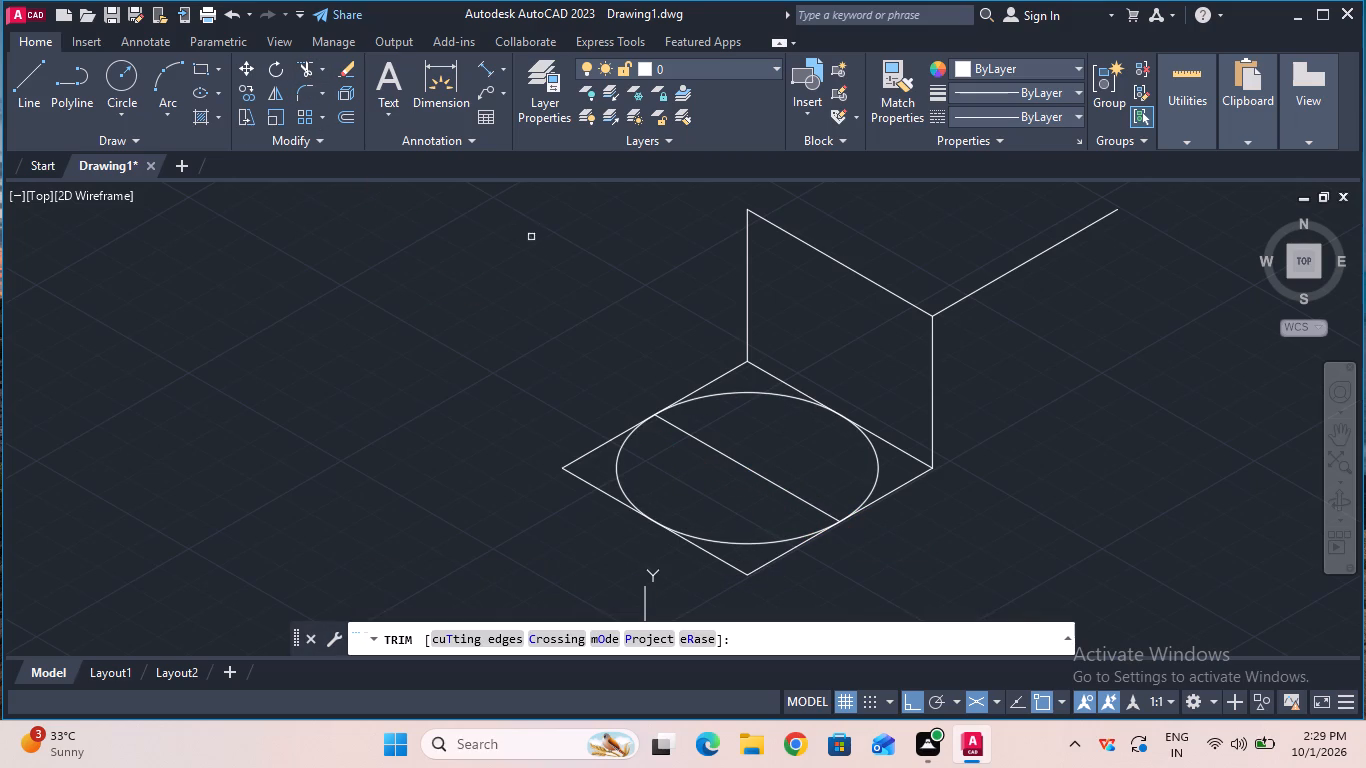
{"action": "left_click", "coordinate": [716, 396]}
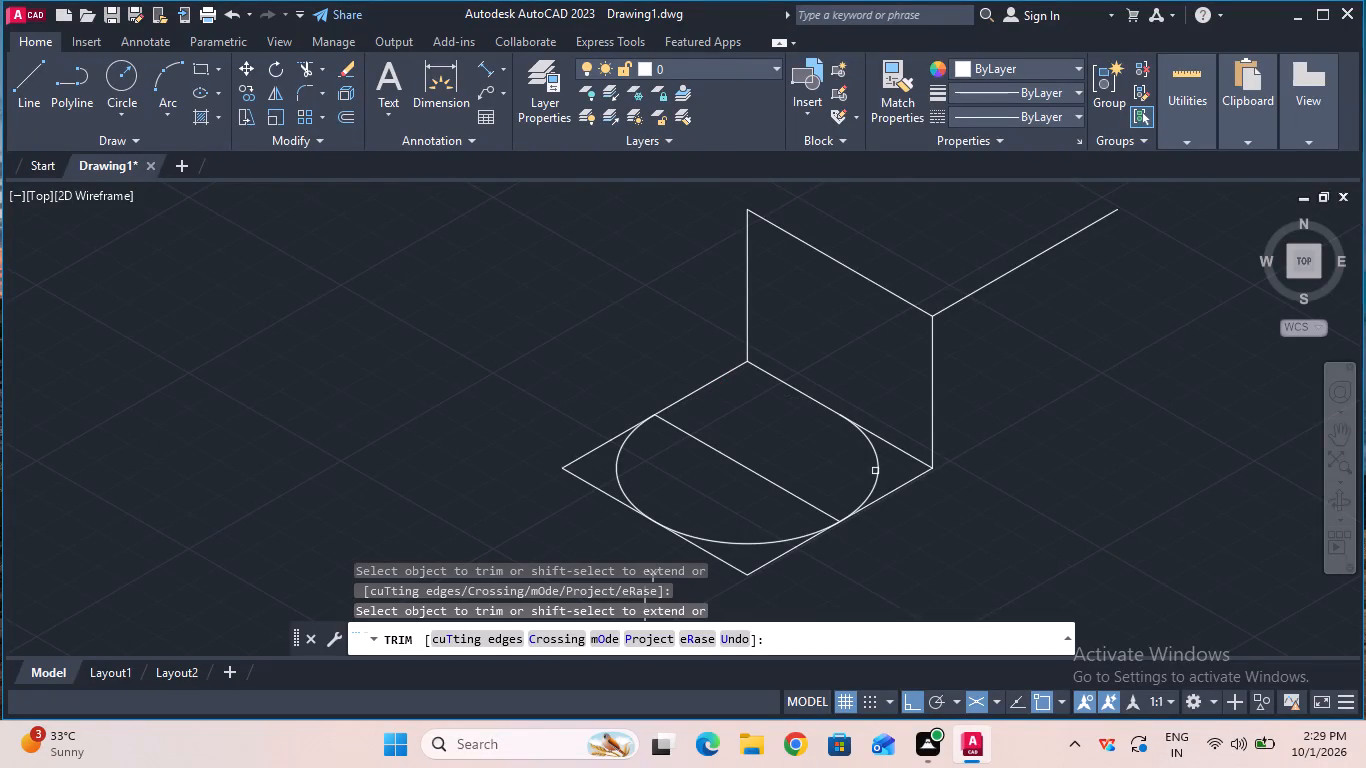
{"action": "left_click", "coordinate": [876, 472]}
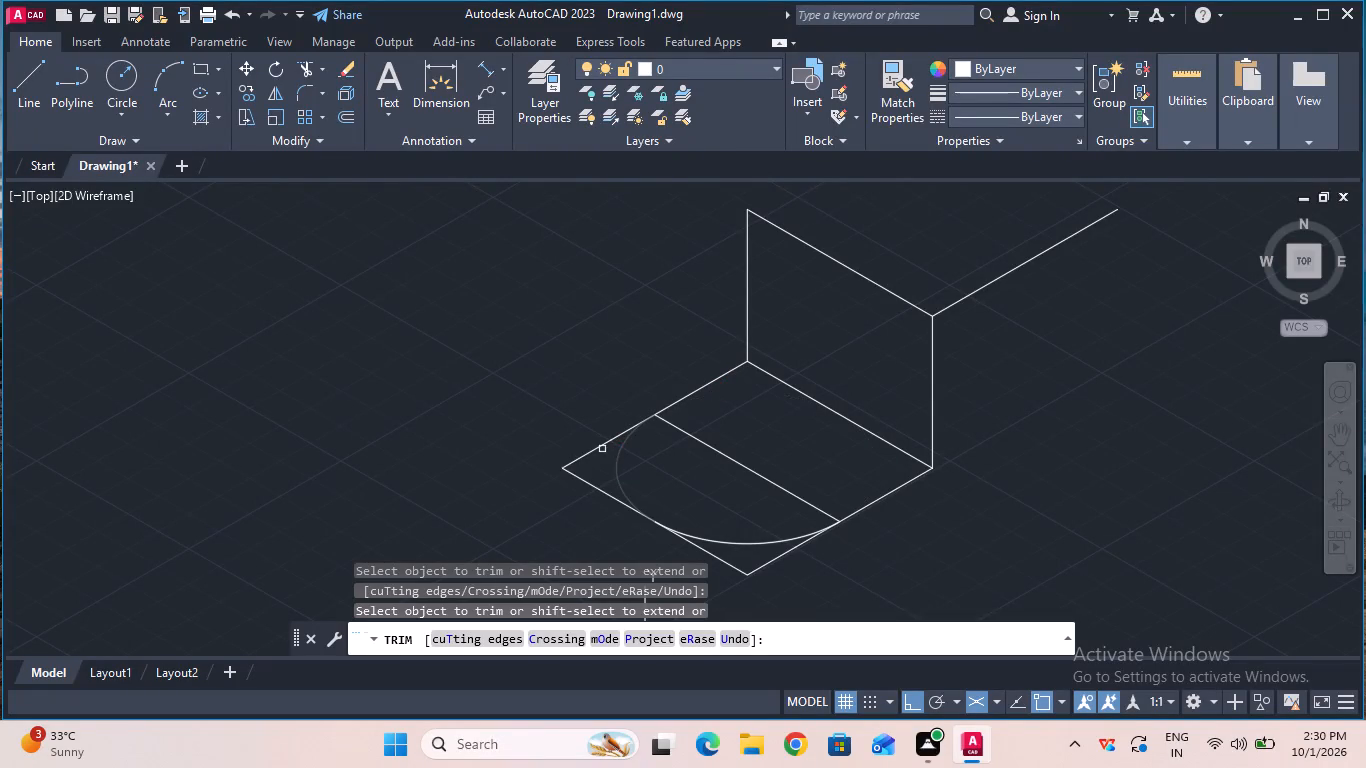
{"action": "left_click", "coordinate": [601, 449]}
{"action": "left_click", "coordinate": [588, 483]}
{"action": "left_click", "coordinate": [612, 437]}
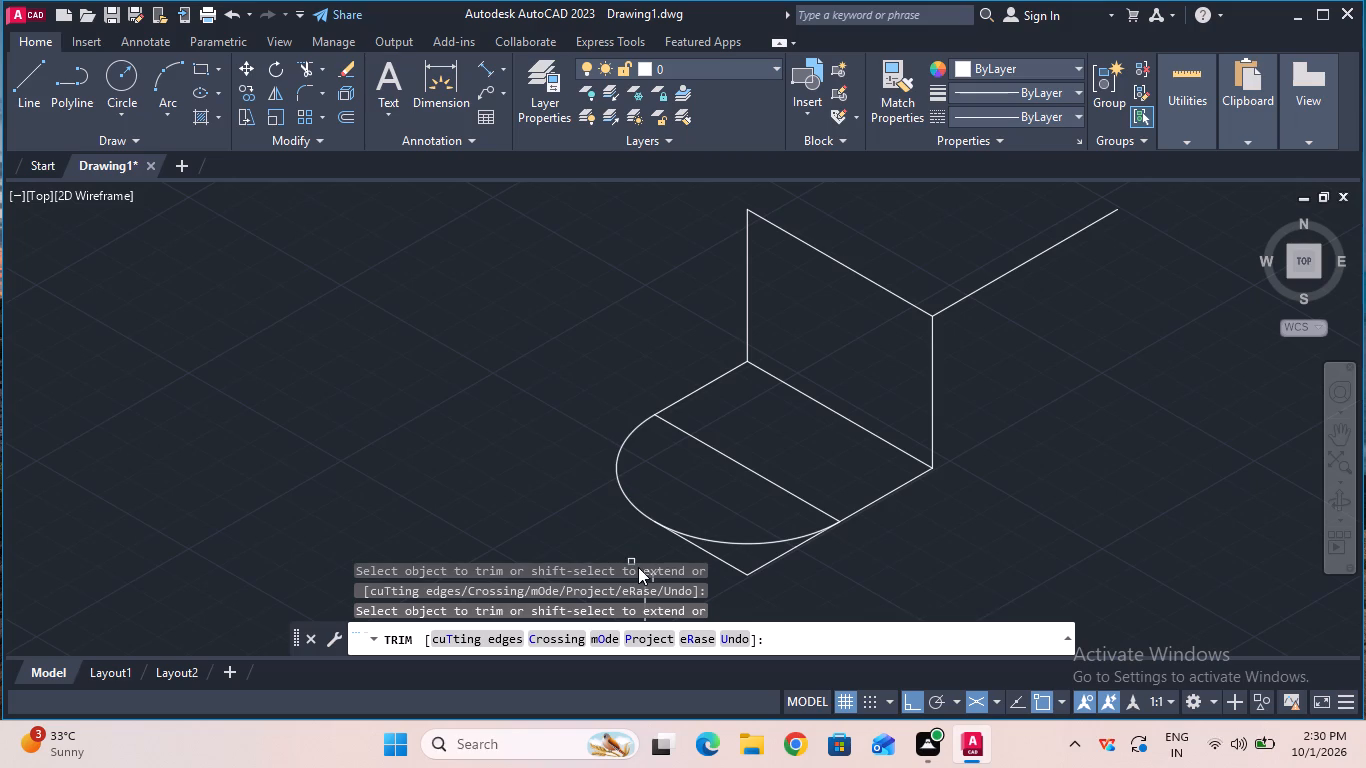
{"action": "left_click", "coordinate": [721, 562]}
{"action": "left_click", "coordinate": [773, 564]}
{"action": "left_click", "coordinate": [801, 549]}
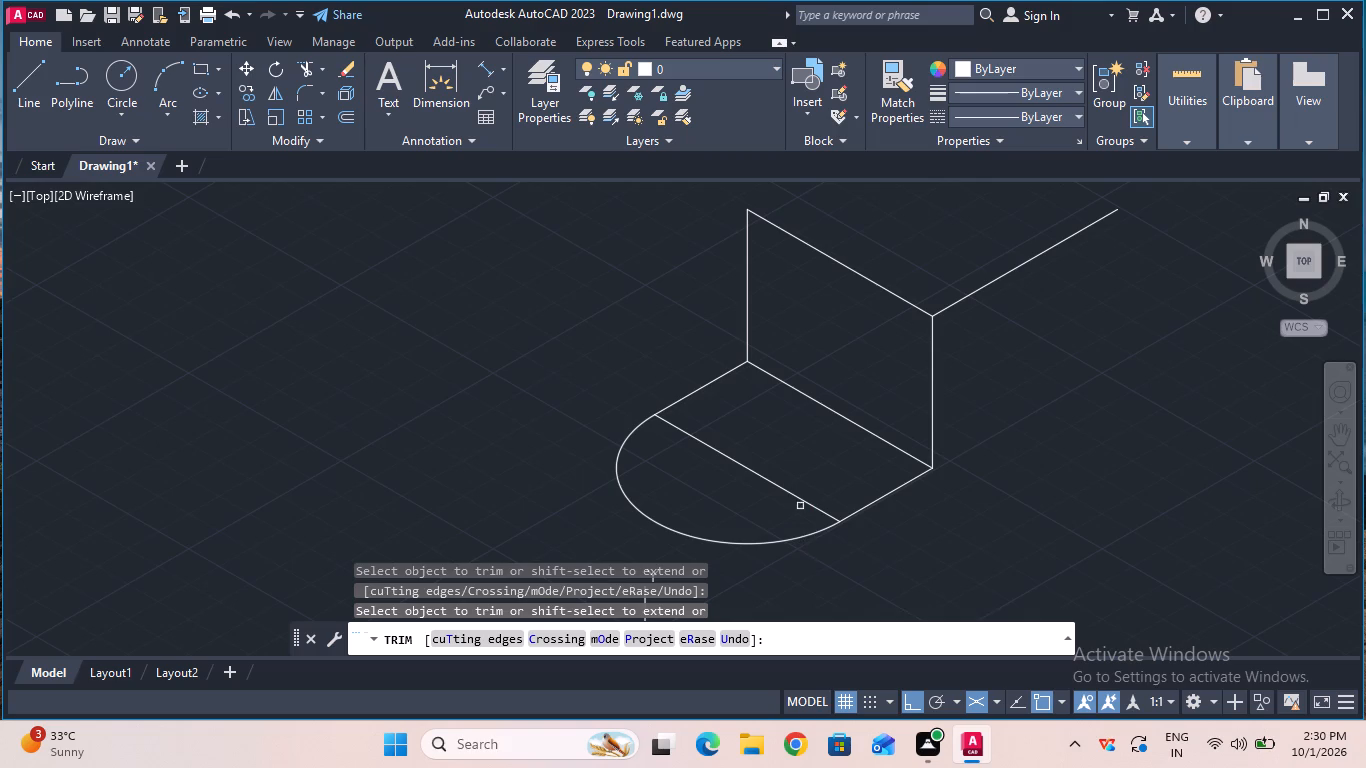
{"action": "left_click", "coordinate": [798, 500]}
{"action": "key", "text": "Escape"}
{"action": "scroll", "coordinate": [798, 500], "scroll_direction": "down", "scroll_amount": 1, "text": "ctrl"}
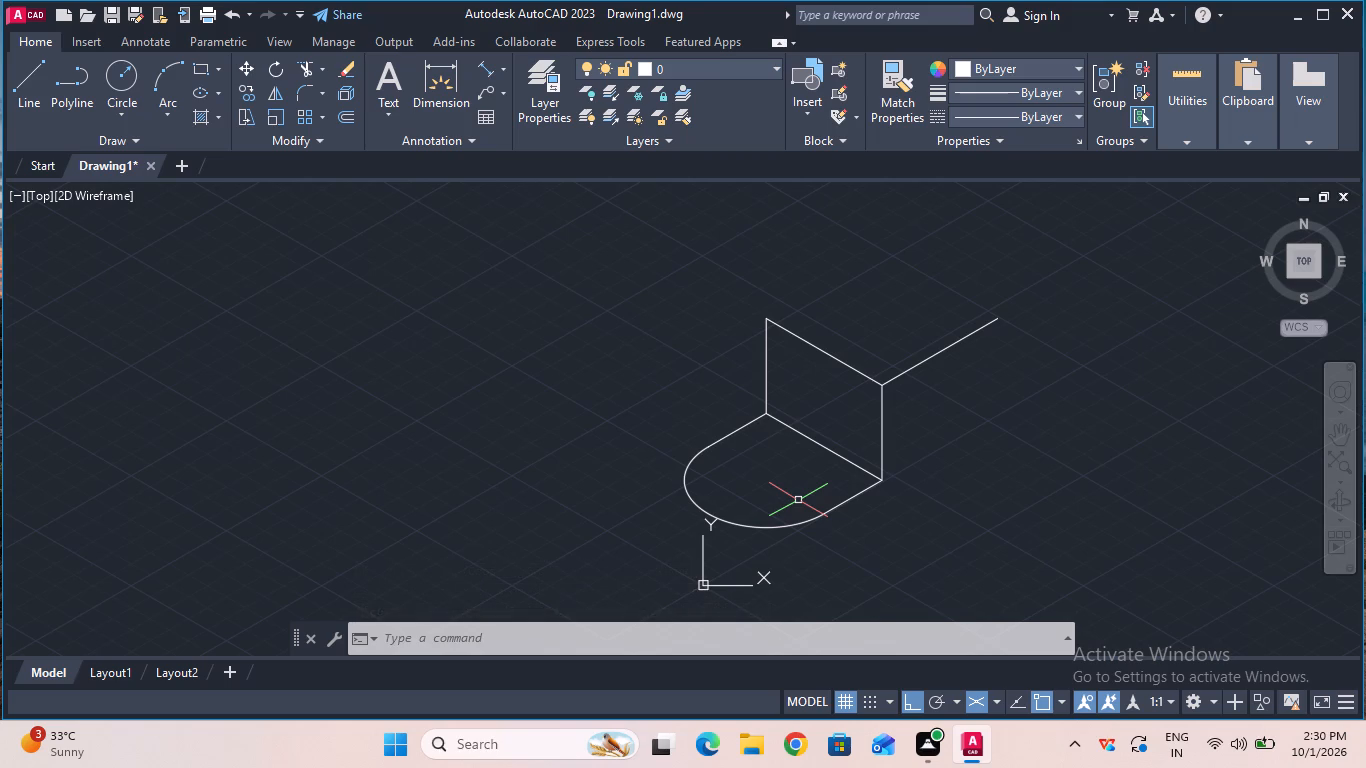
Draw a 72 mm vertical line downward from the free end of the top side edge, in the right isoplane.
{"action": "left_click", "coordinate": [32, 89]}
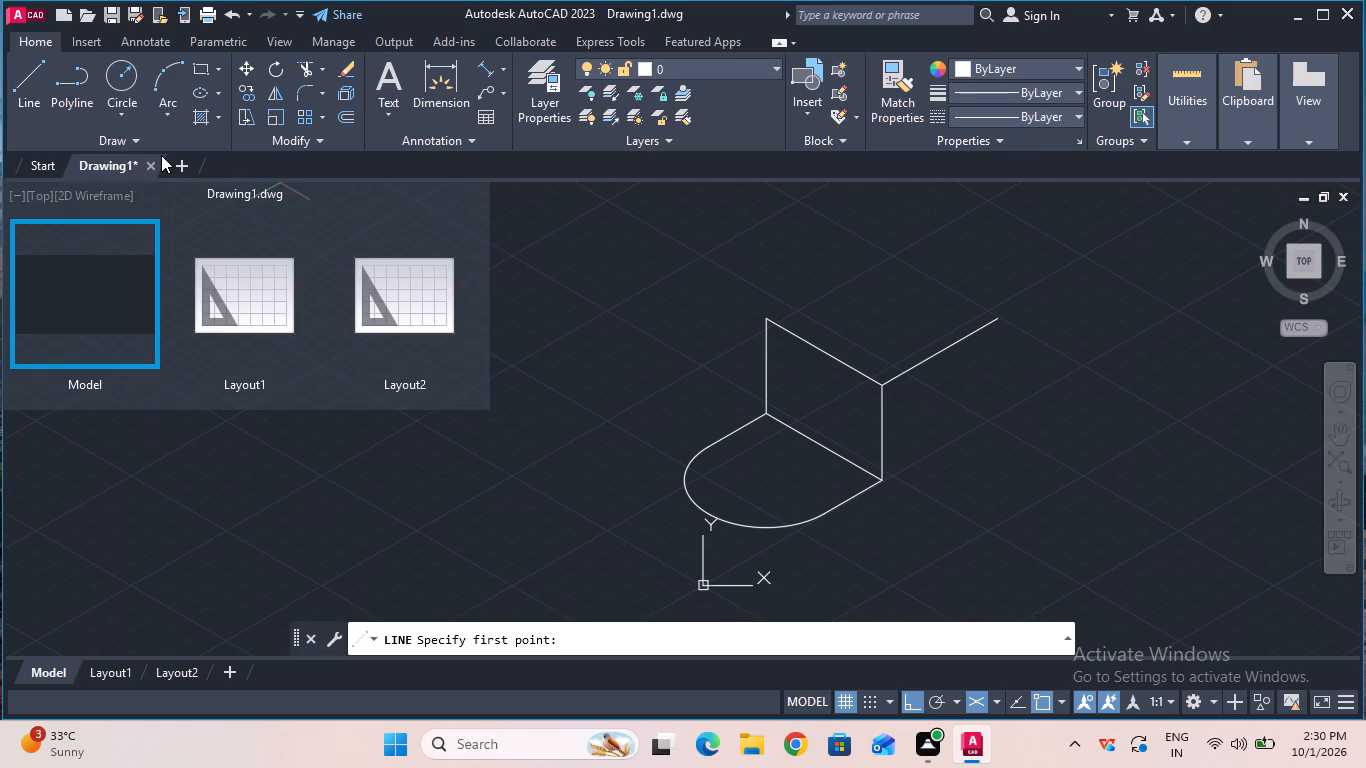
{"action": "left_click", "coordinate": [10, 112]}
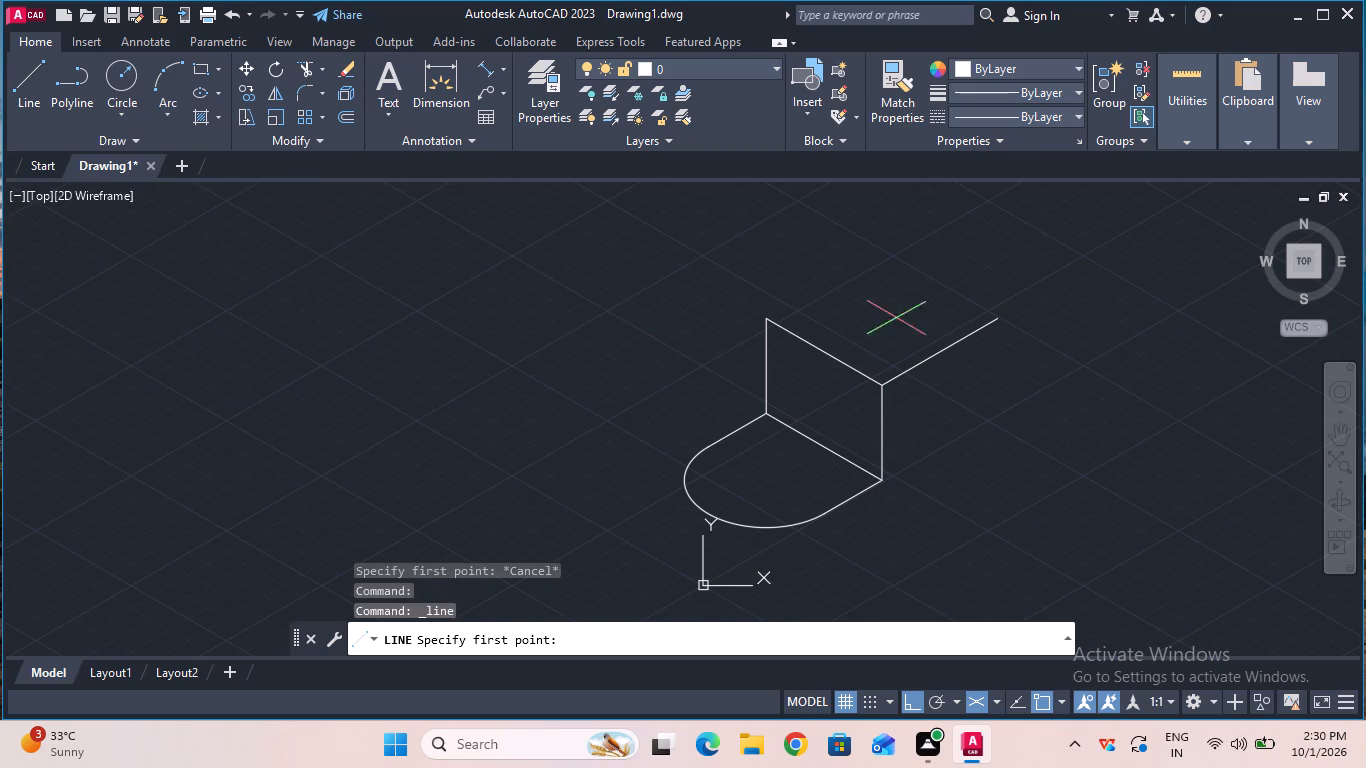
{"action": "left_click", "coordinate": [993, 319]}
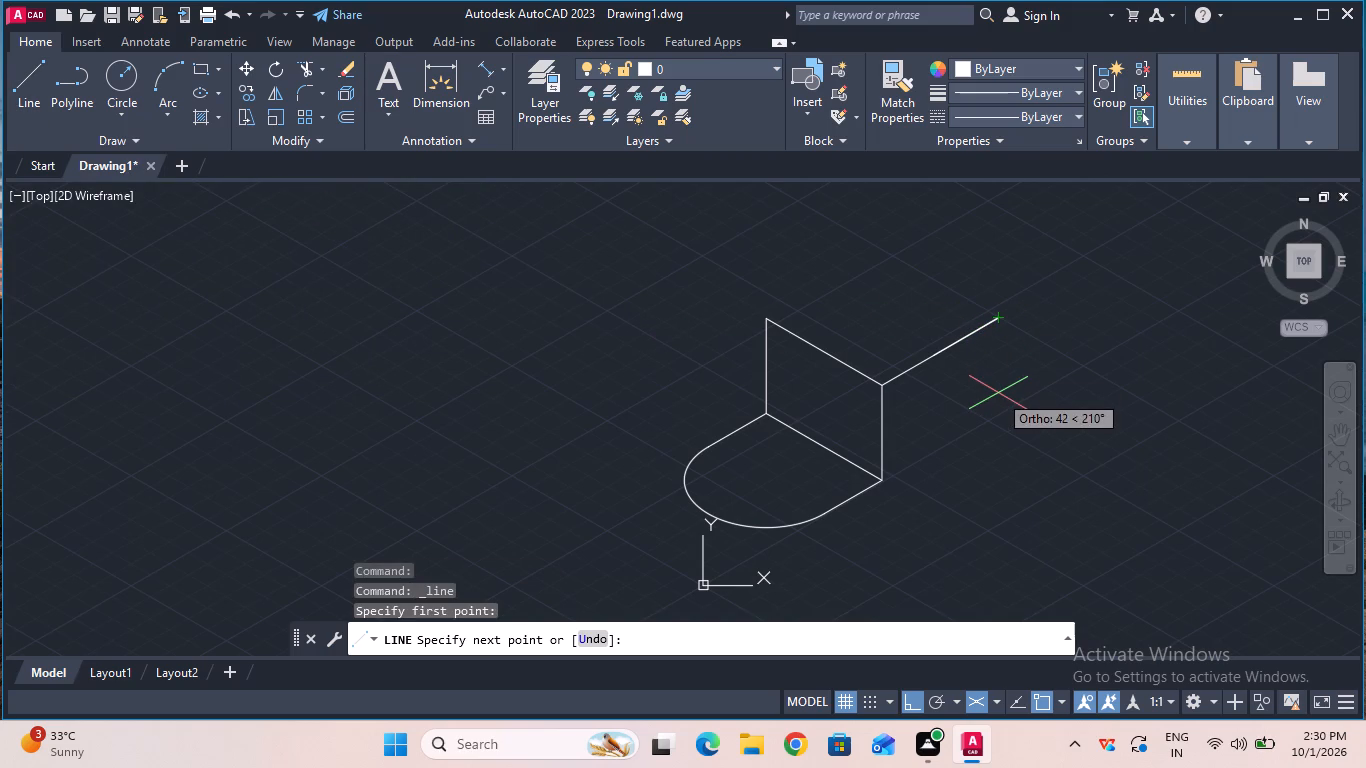
{"action": "key", "text": "F5"}
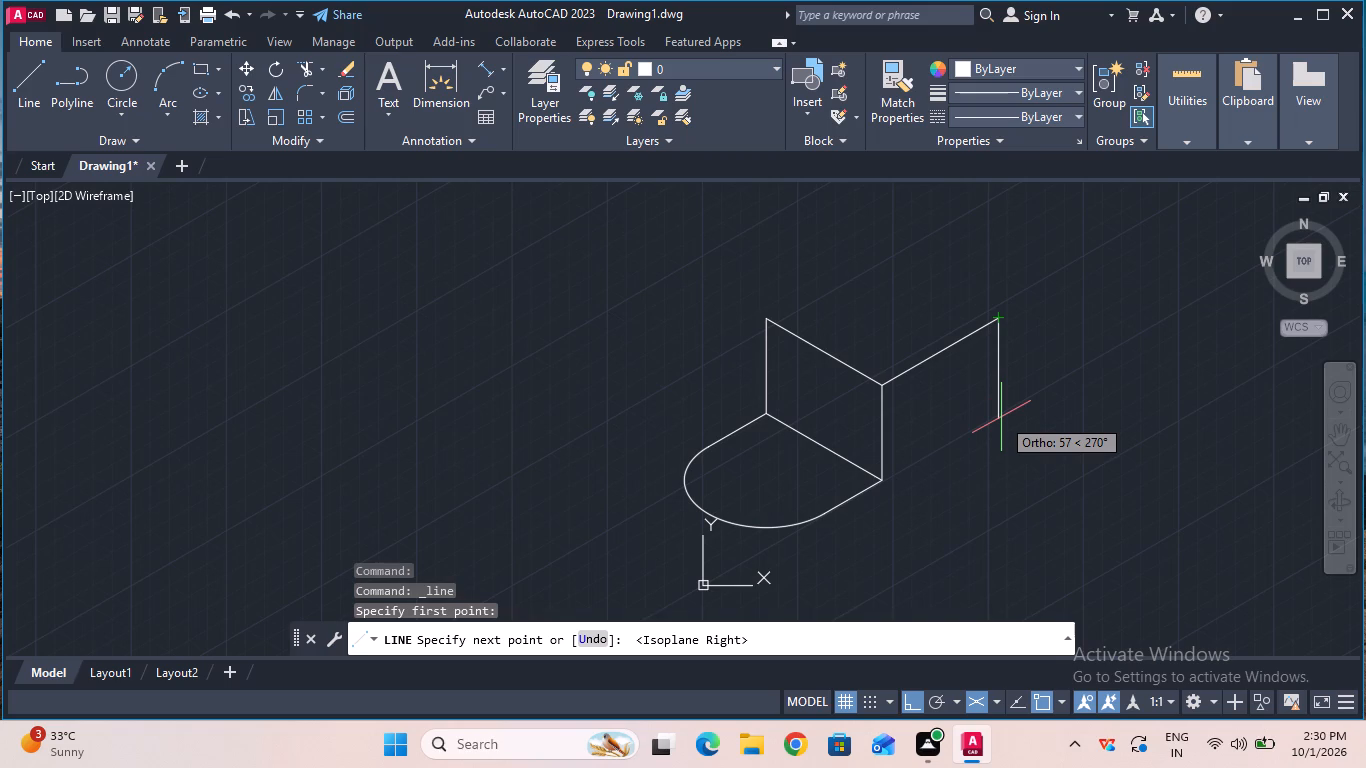
{"action": "type", "text": "72"}
{"action": "key", "text": "Return"}
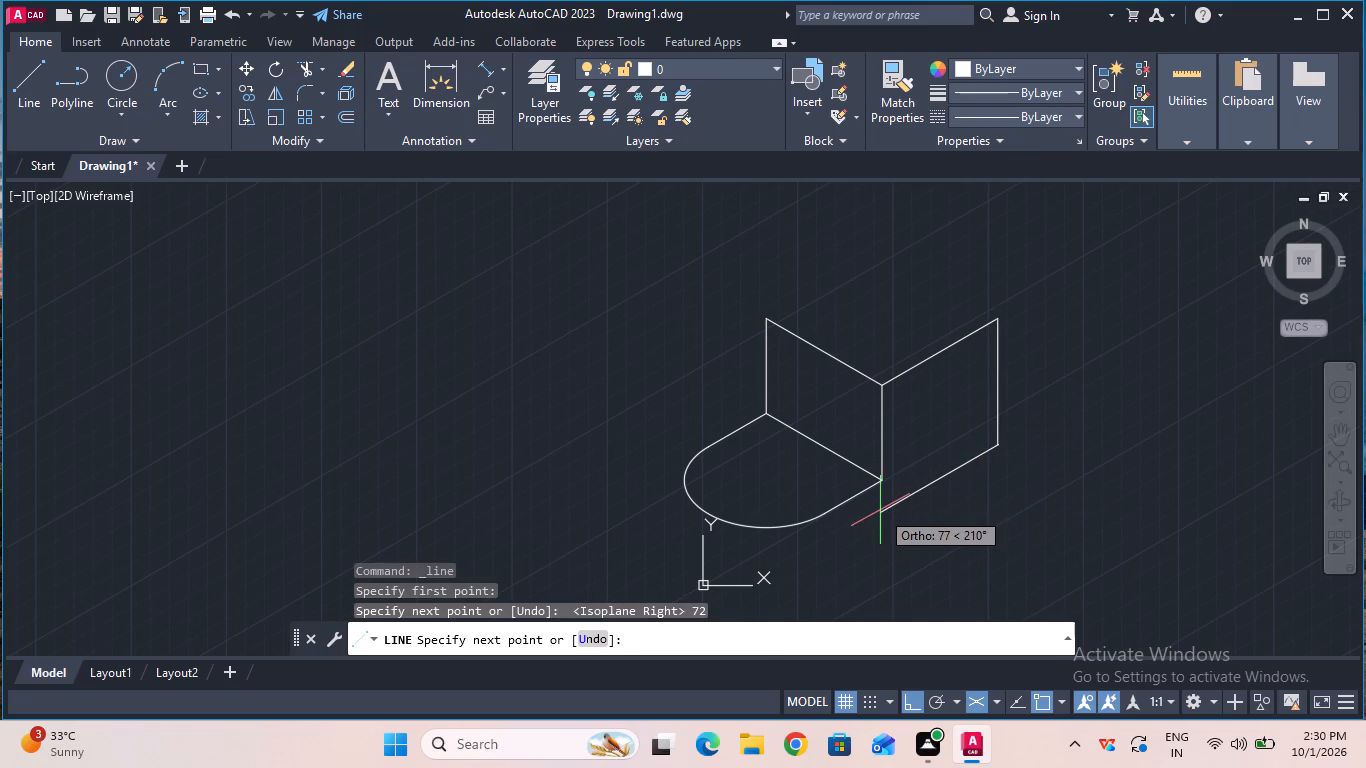
{"action": "key", "text": "Escape"}
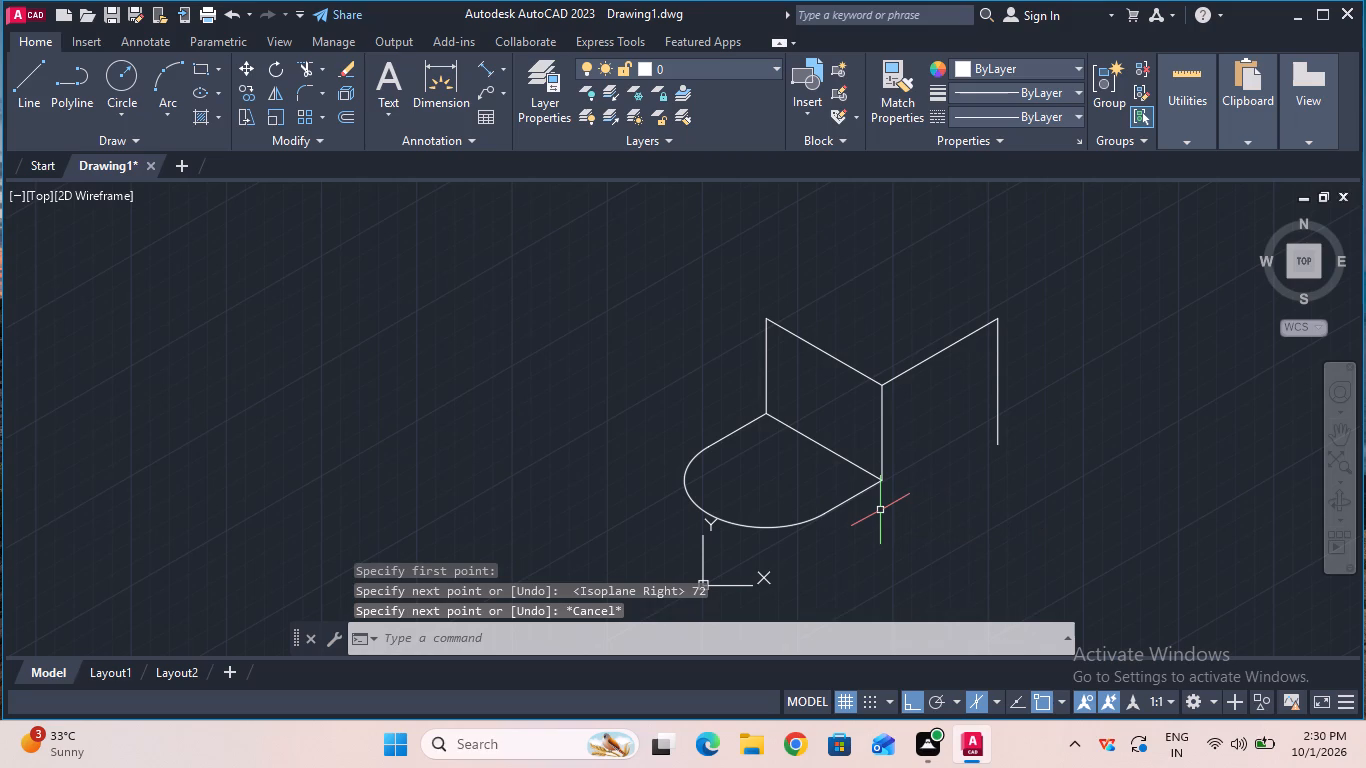
Draw a 76 mm line from the top of the 72 mm vertical, parallel to the upright face, and close the top outline at that face's free top corner.
{"action": "left_click", "coordinate": [34, 115]}
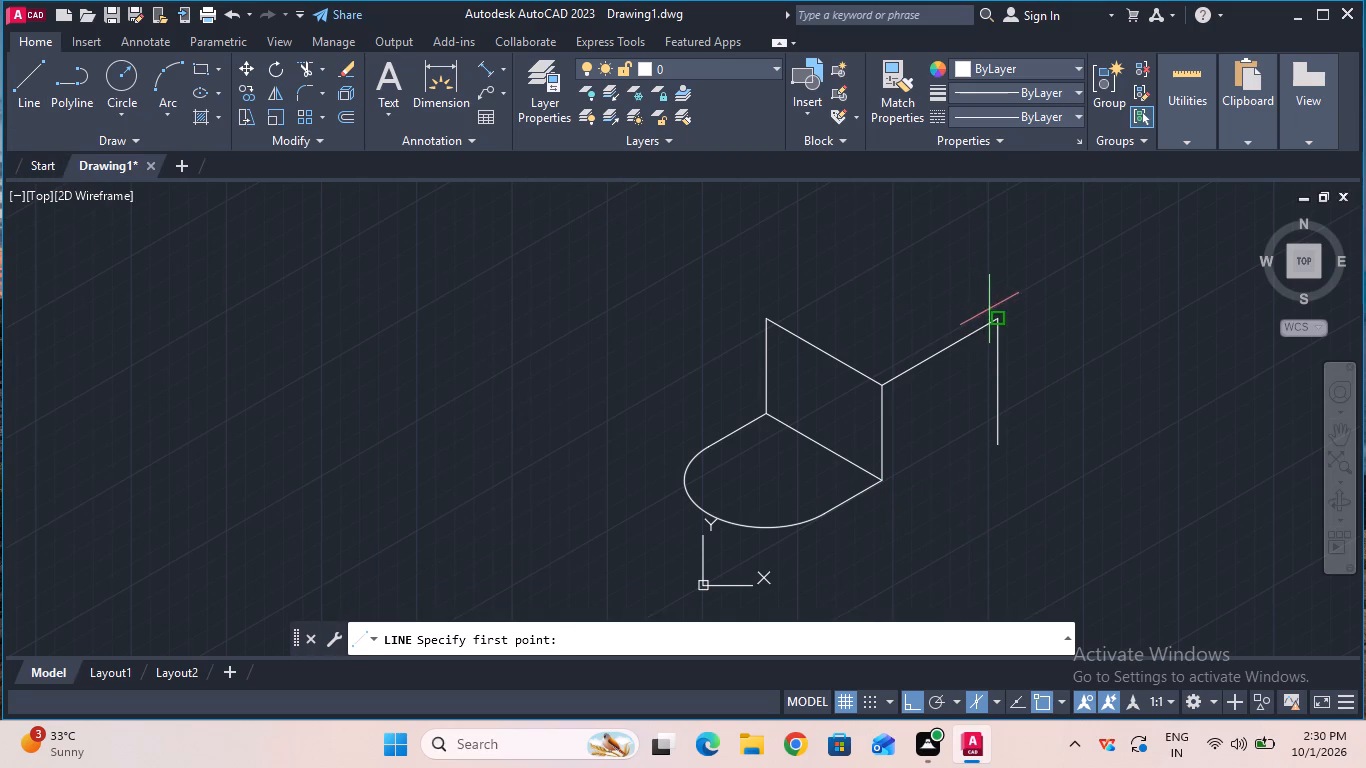
{"action": "left_click", "coordinate": [992, 314]}
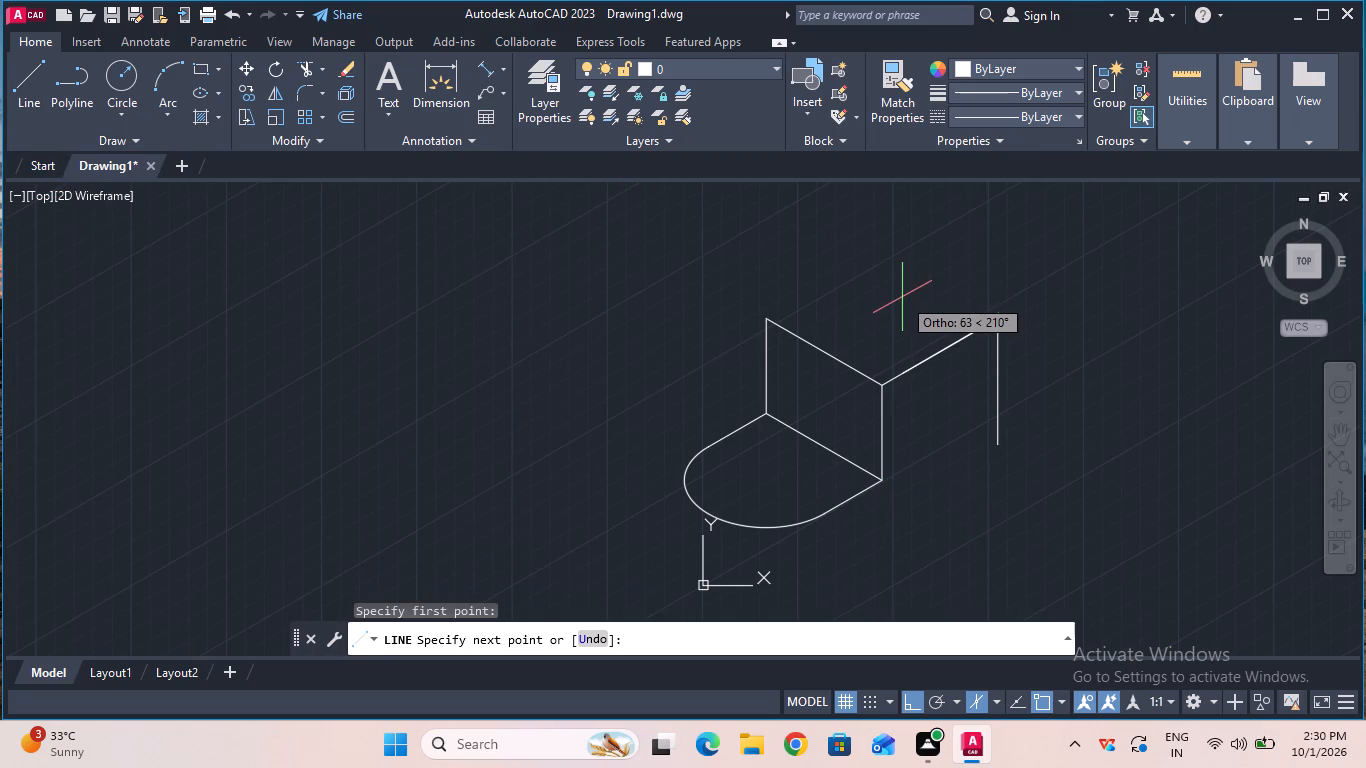
{"action": "key", "text": "F5"}
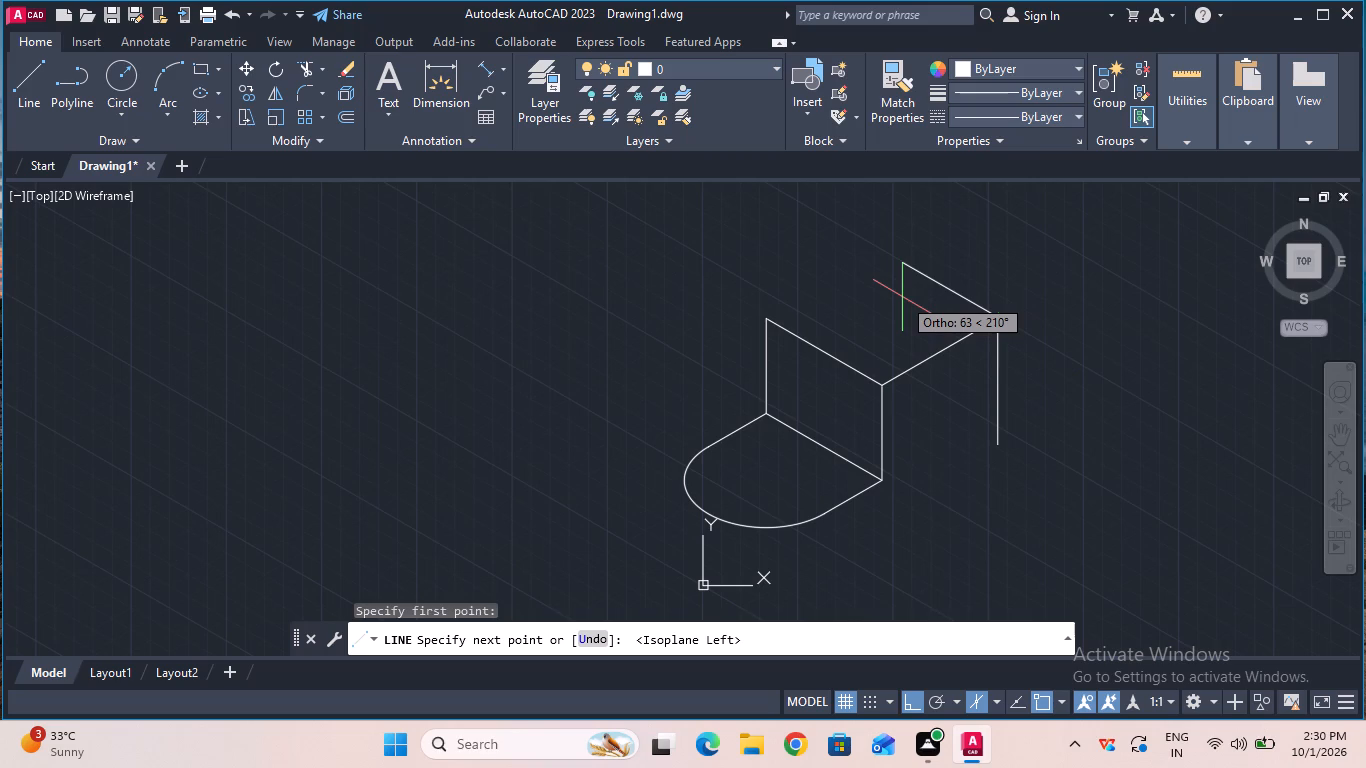
{"action": "type", "text": "76"}
{"action": "key", "text": "Return"}
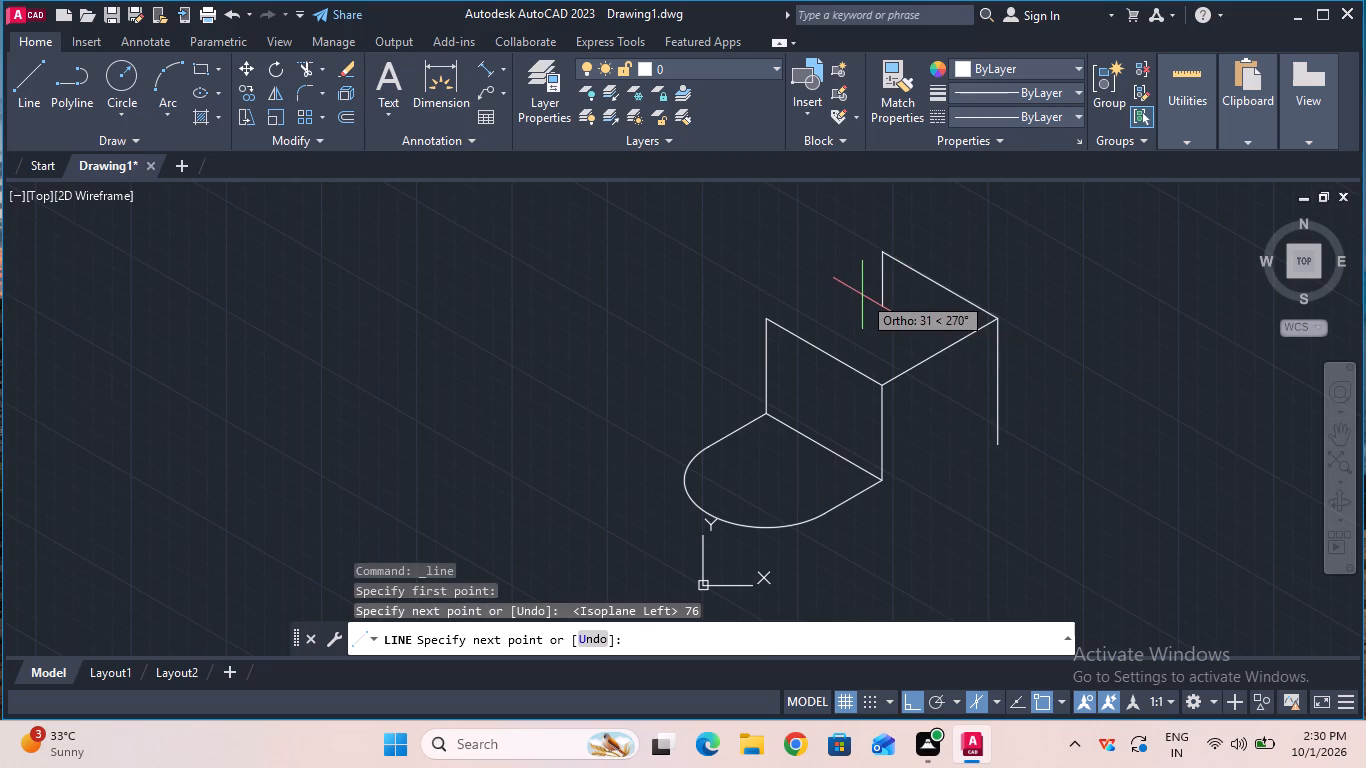
{"action": "key", "text": "F5"}
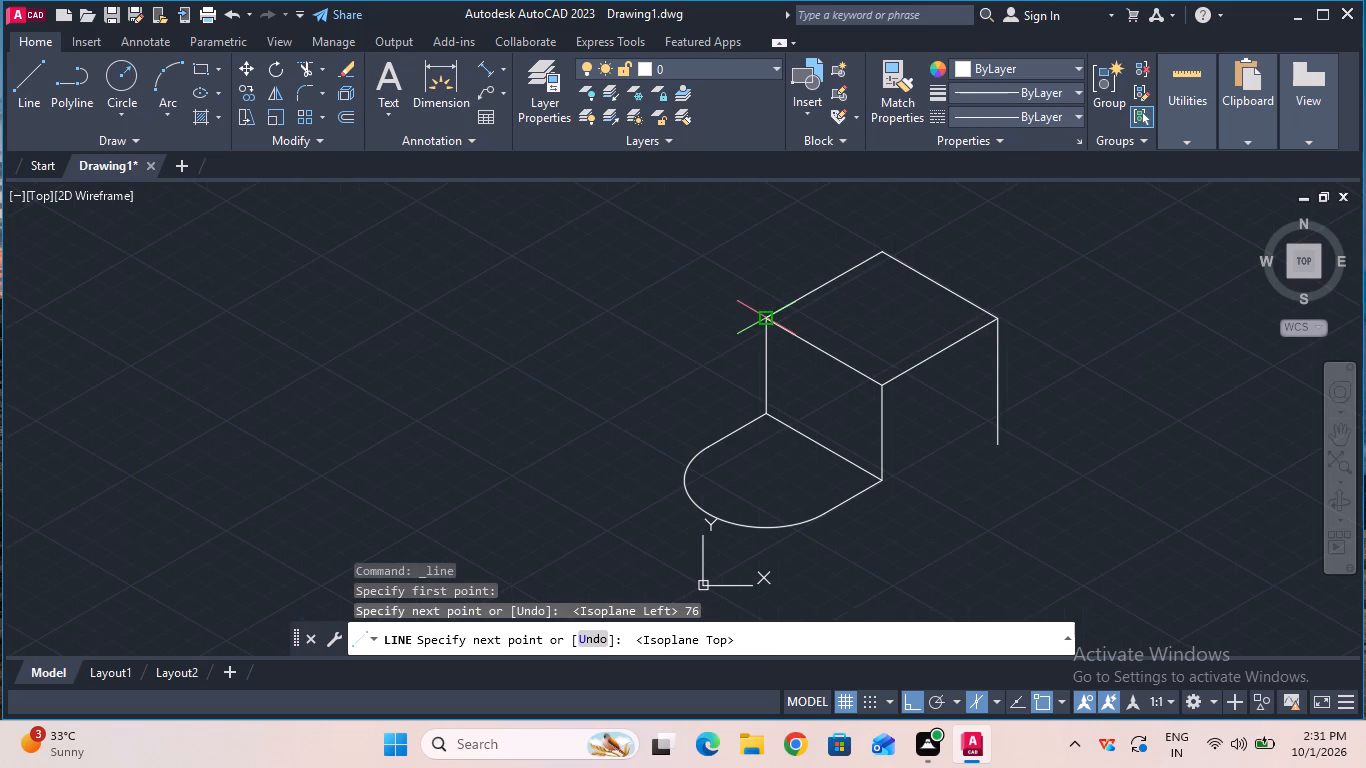
{"action": "left_click", "coordinate": [772, 321]}
{"action": "key", "text": "Escape"}
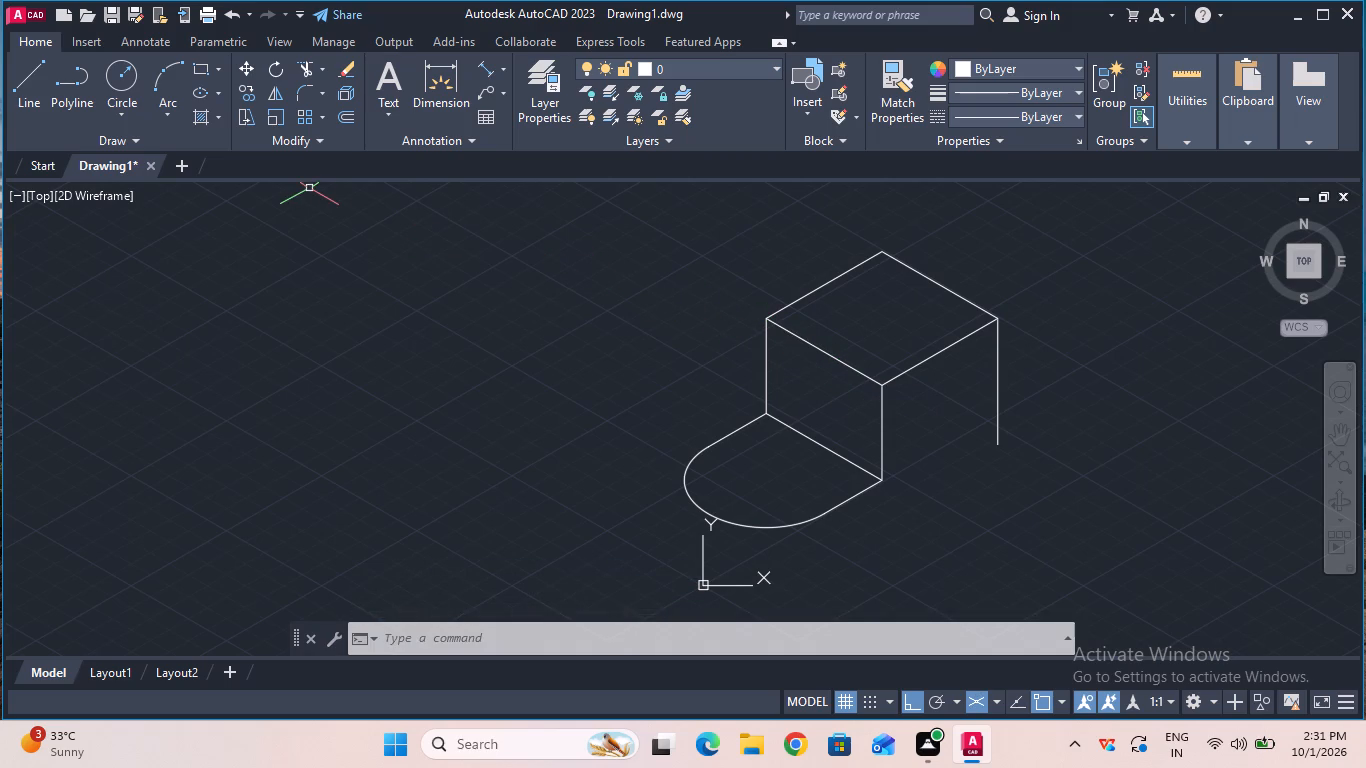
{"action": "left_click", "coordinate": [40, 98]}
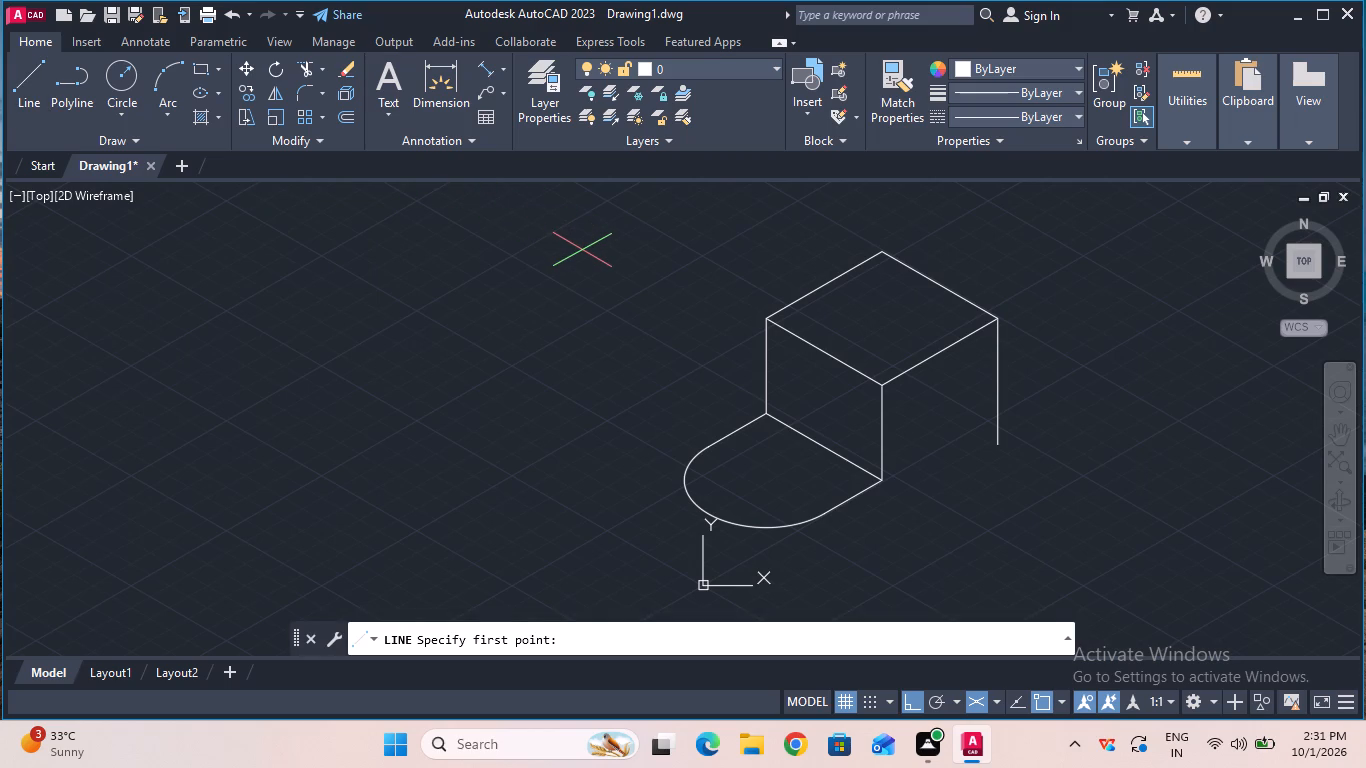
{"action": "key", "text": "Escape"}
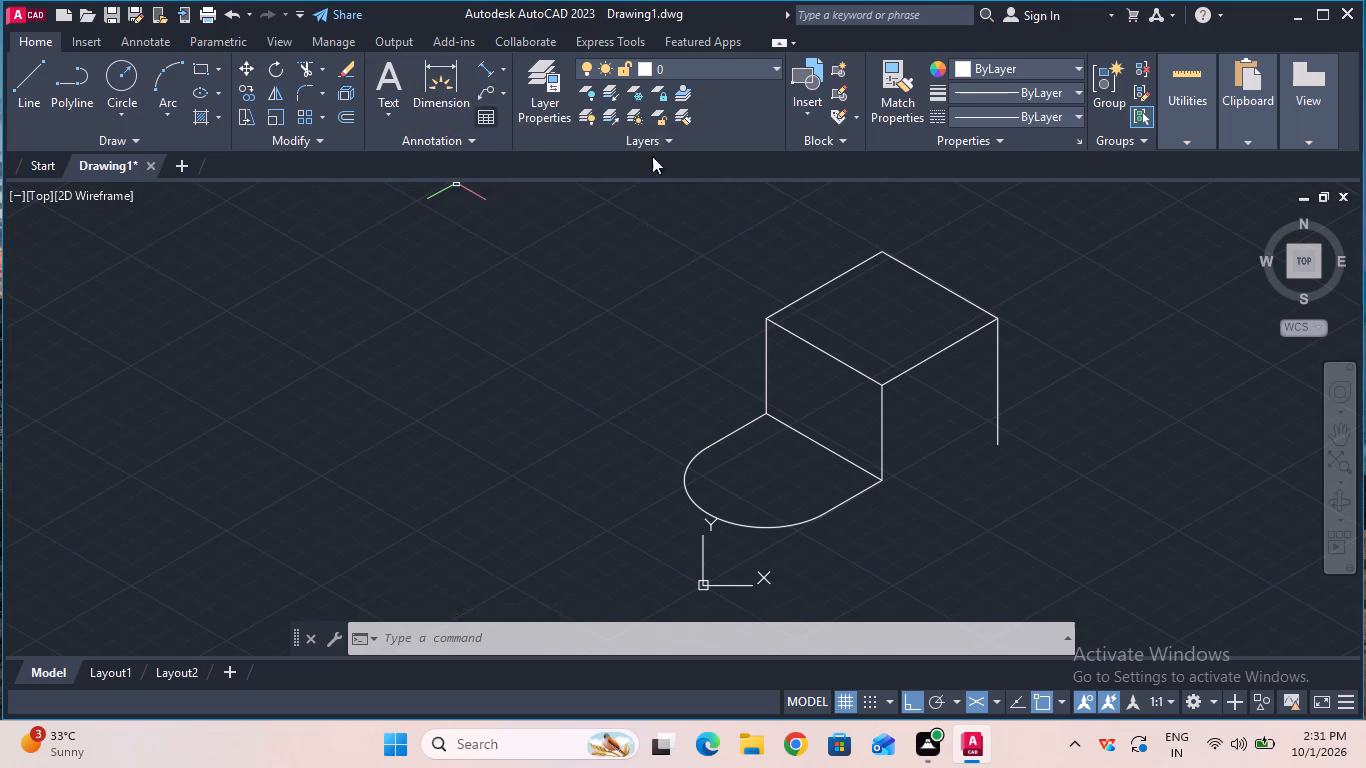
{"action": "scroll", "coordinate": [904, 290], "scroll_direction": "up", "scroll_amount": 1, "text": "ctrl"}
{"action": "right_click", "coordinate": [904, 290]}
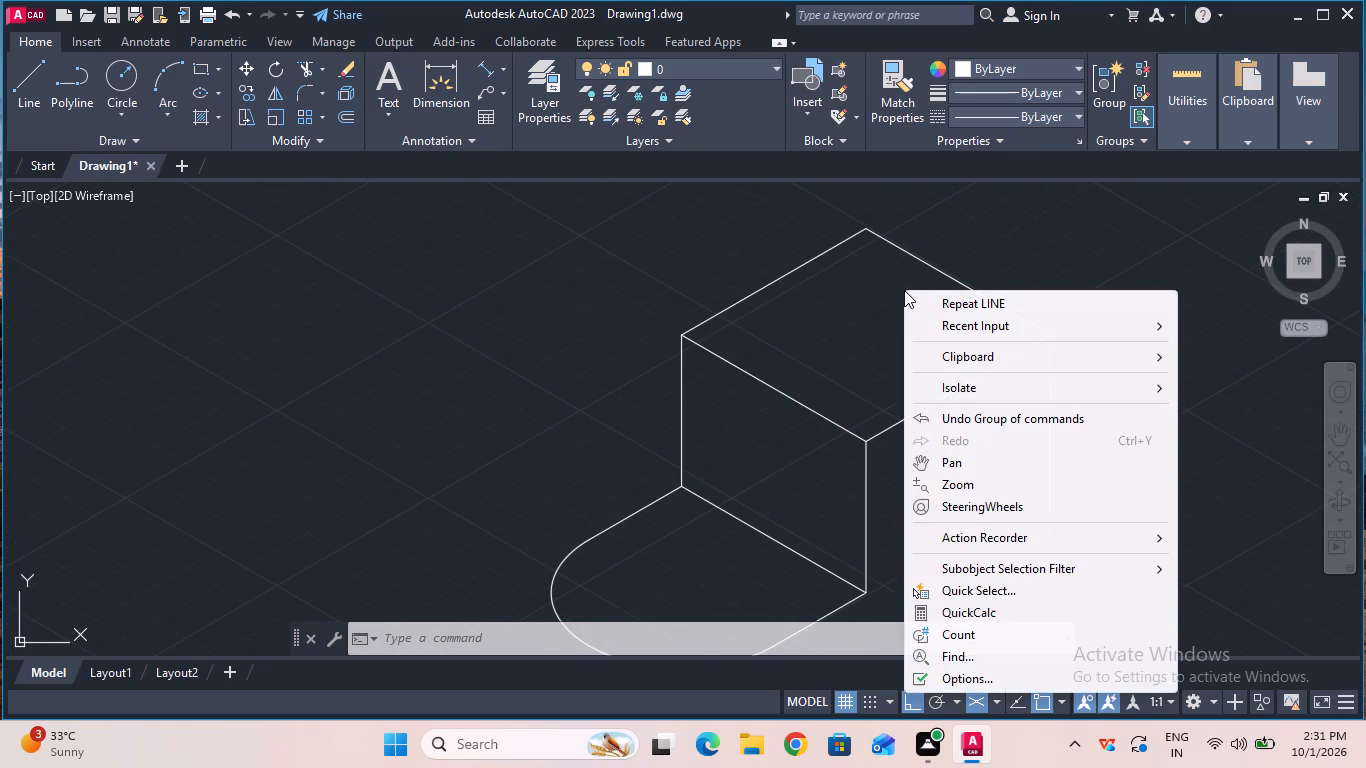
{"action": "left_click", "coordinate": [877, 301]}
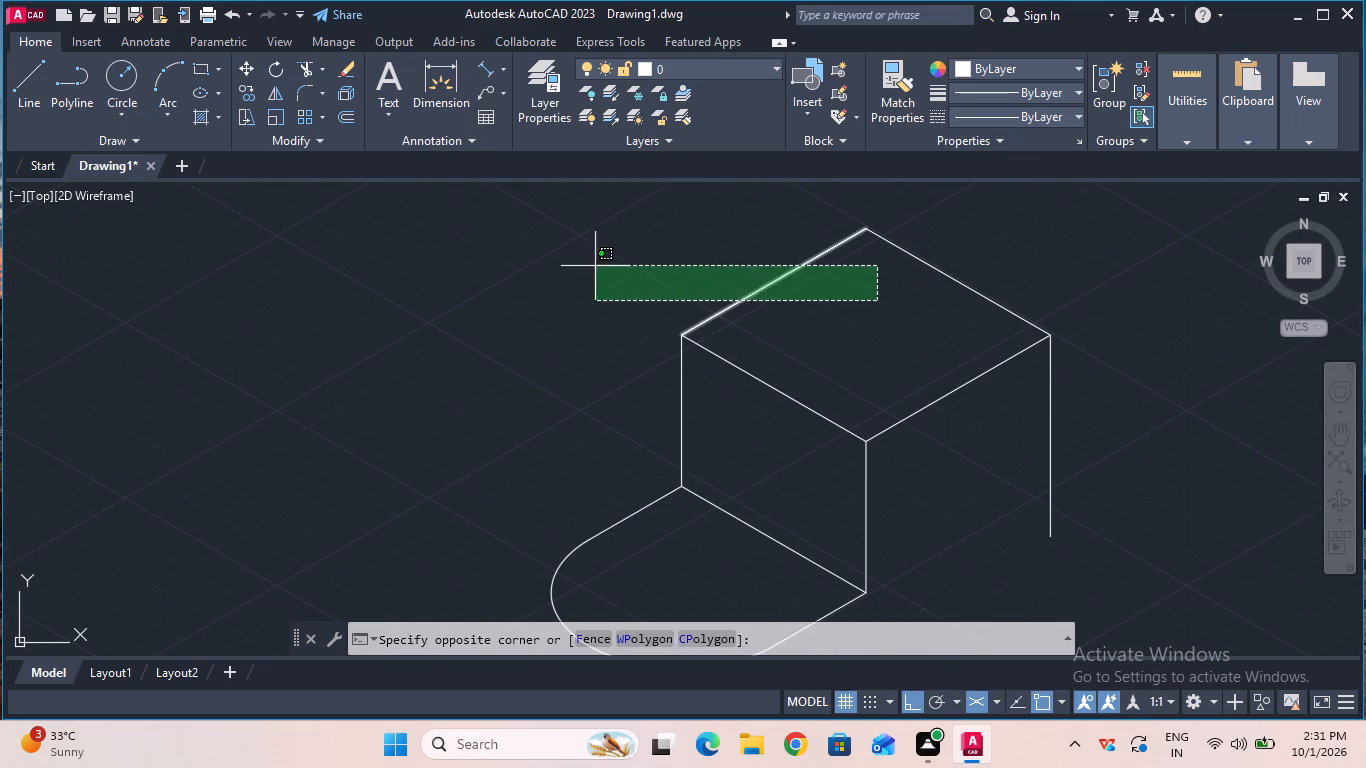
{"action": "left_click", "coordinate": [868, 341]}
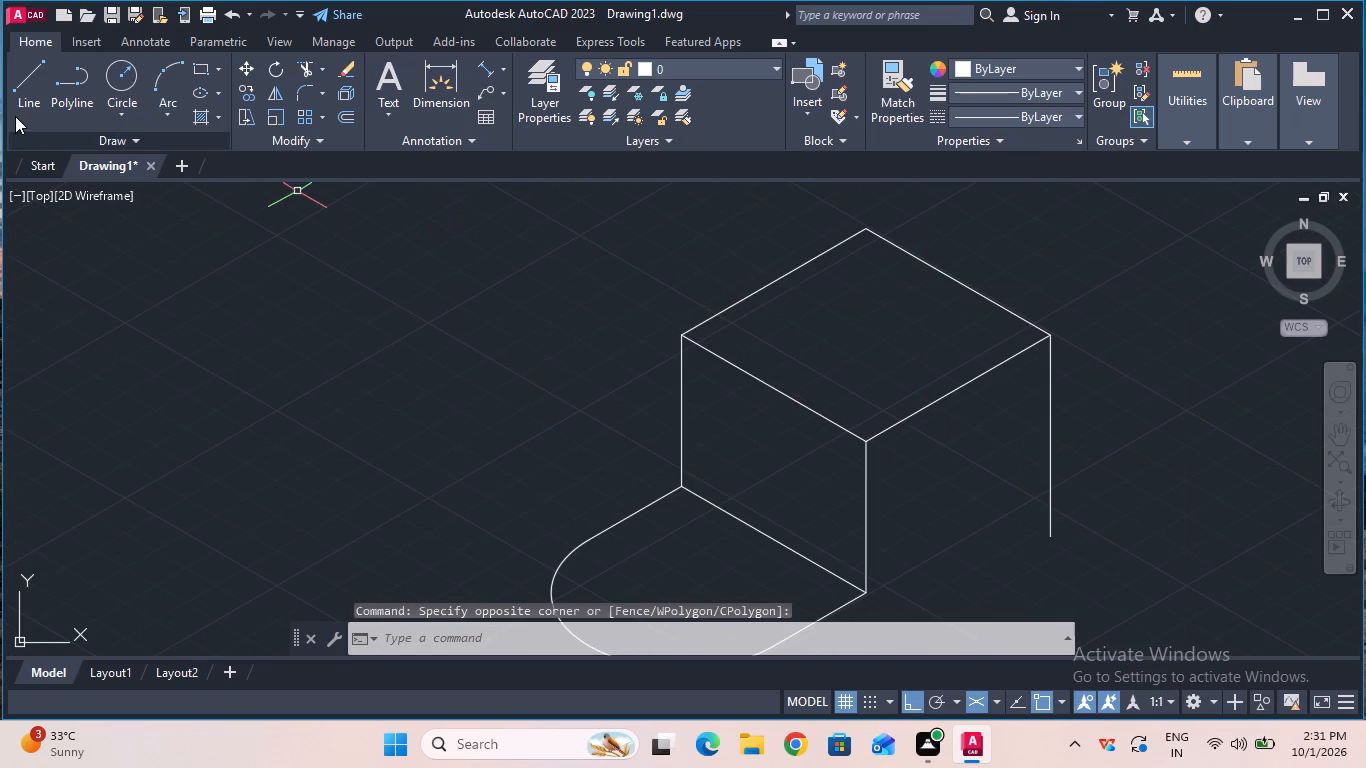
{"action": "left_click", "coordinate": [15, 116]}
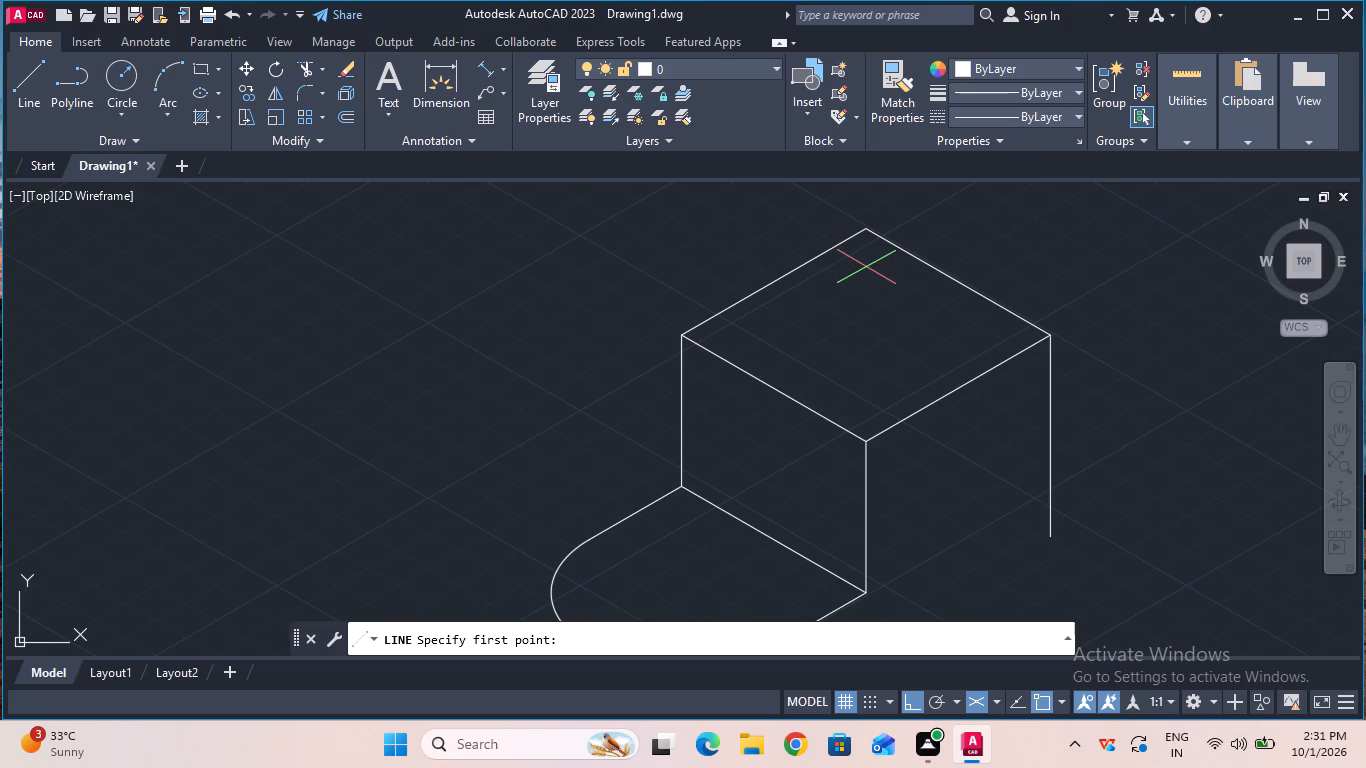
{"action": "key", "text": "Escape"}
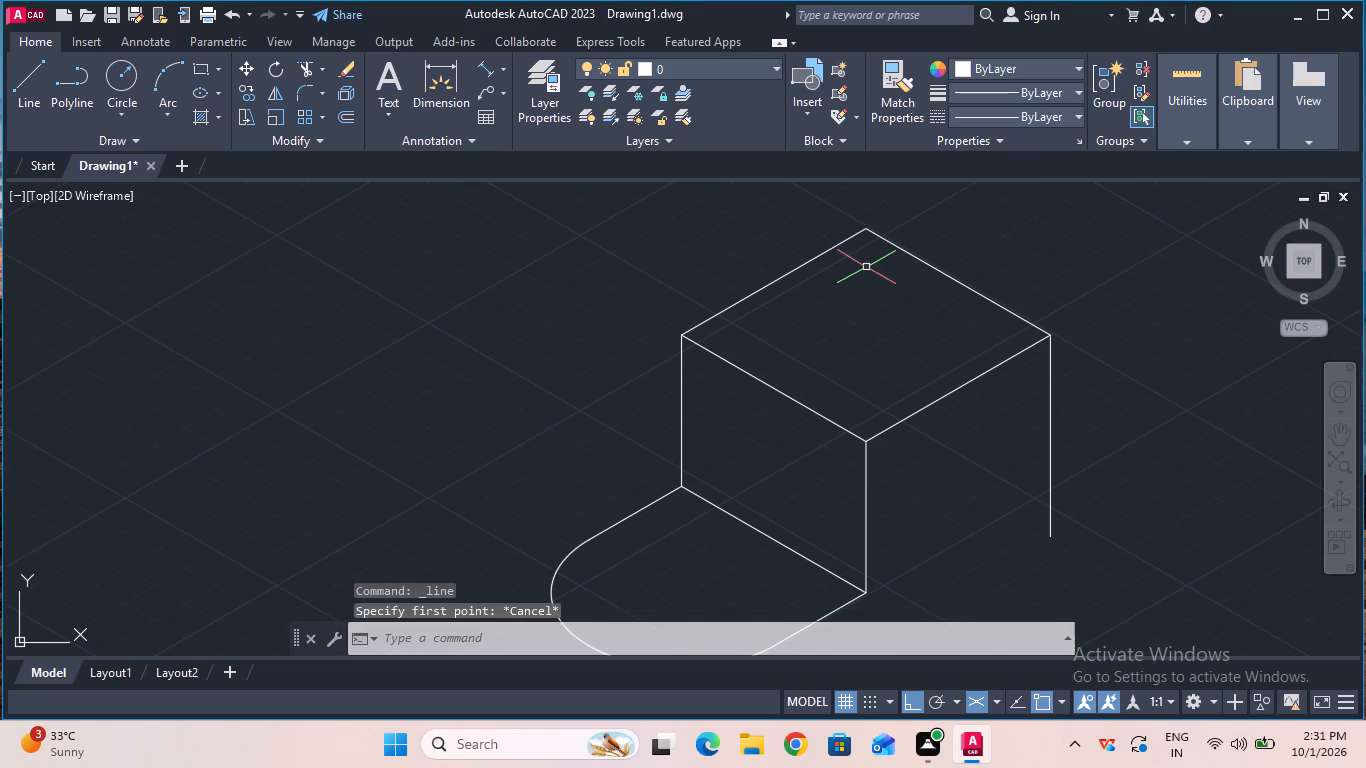
Copy the top face's far 76 mm edge 13 mm inward, toward the upright face.
{"action": "left_click", "coordinate": [255, 96]}
{"action": "left_click", "coordinate": [961, 285]}
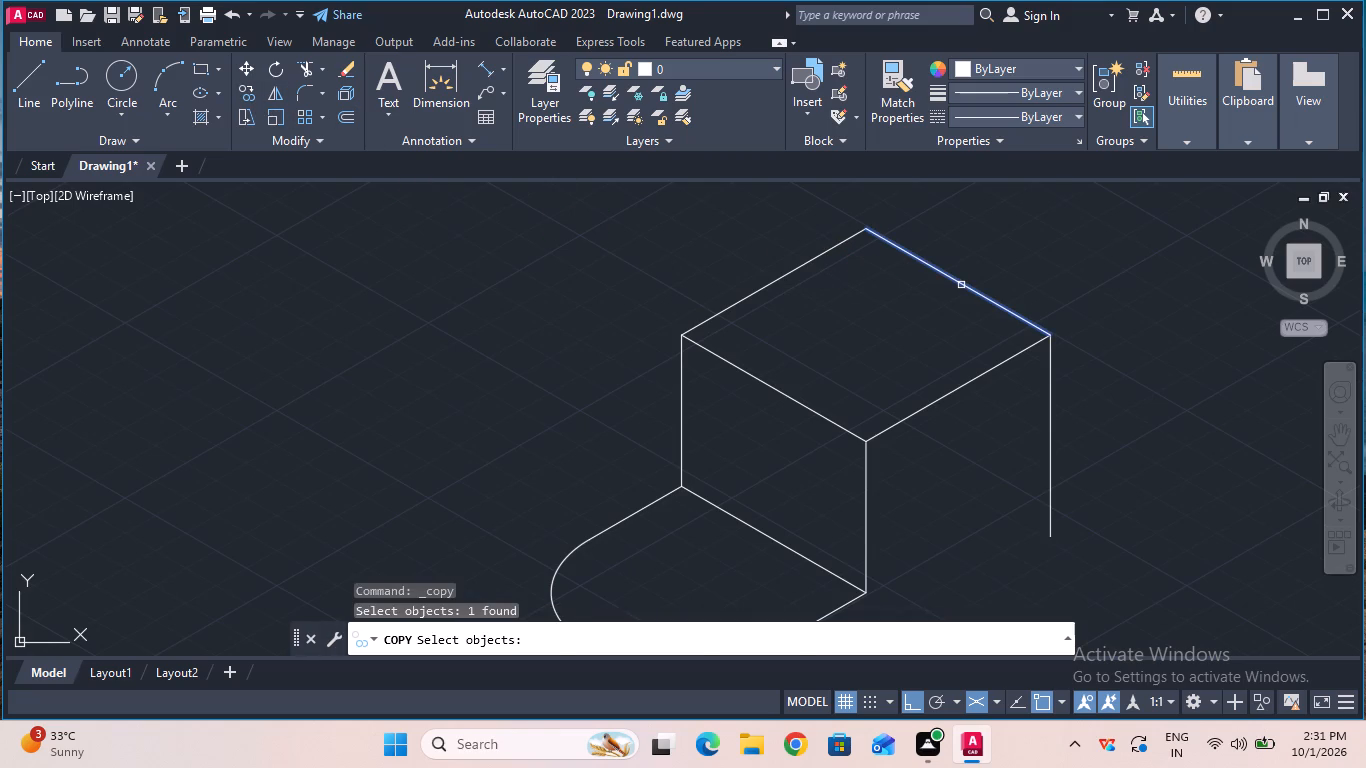
{"action": "key", "text": "Return"}
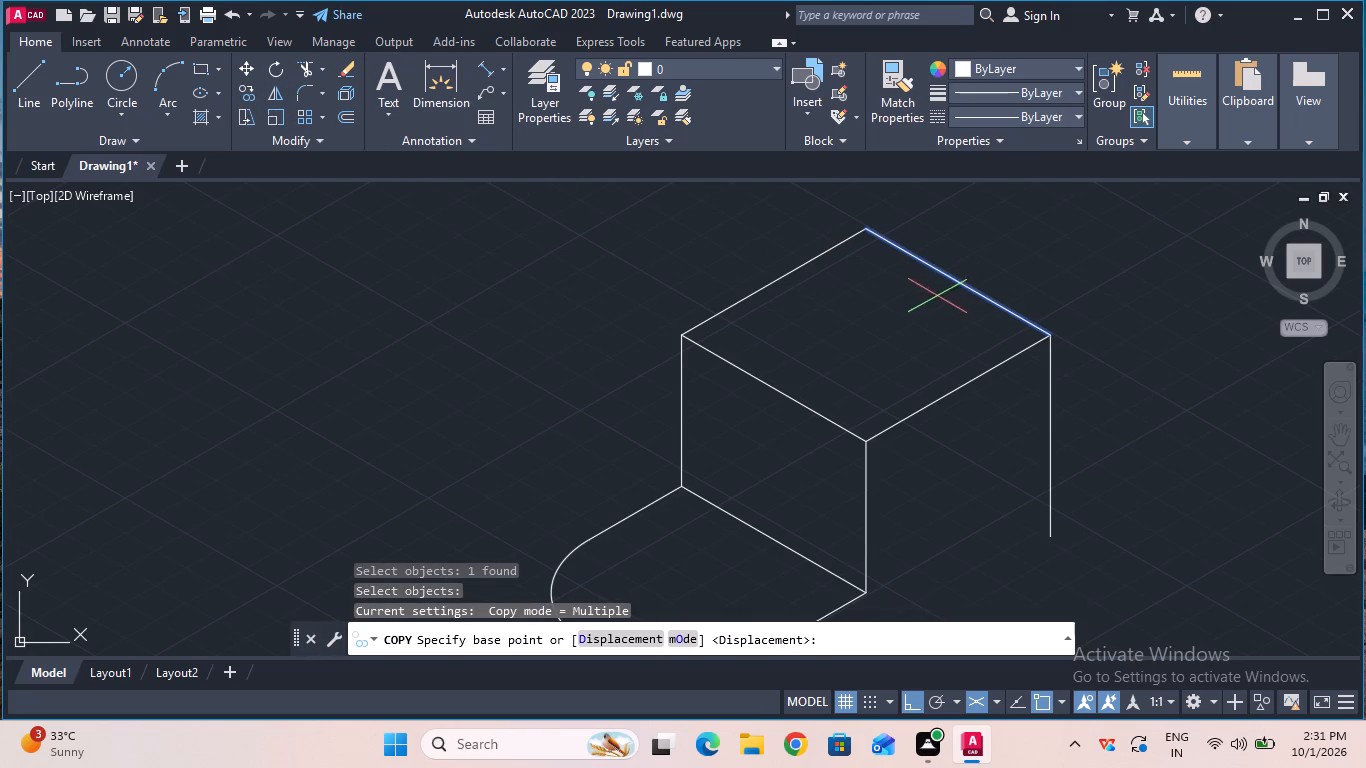
{"action": "left_click", "coordinate": [956, 286]}
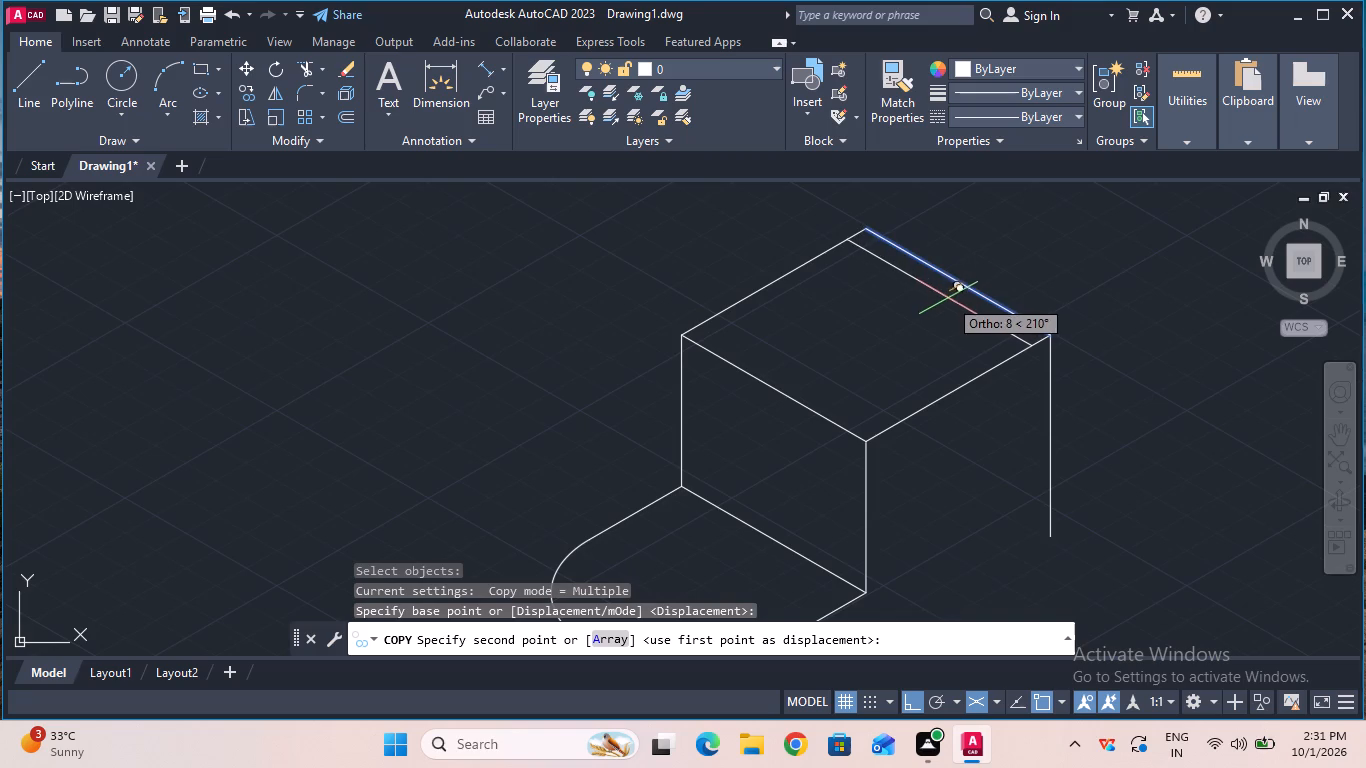
{"action": "type", "text": "13"}
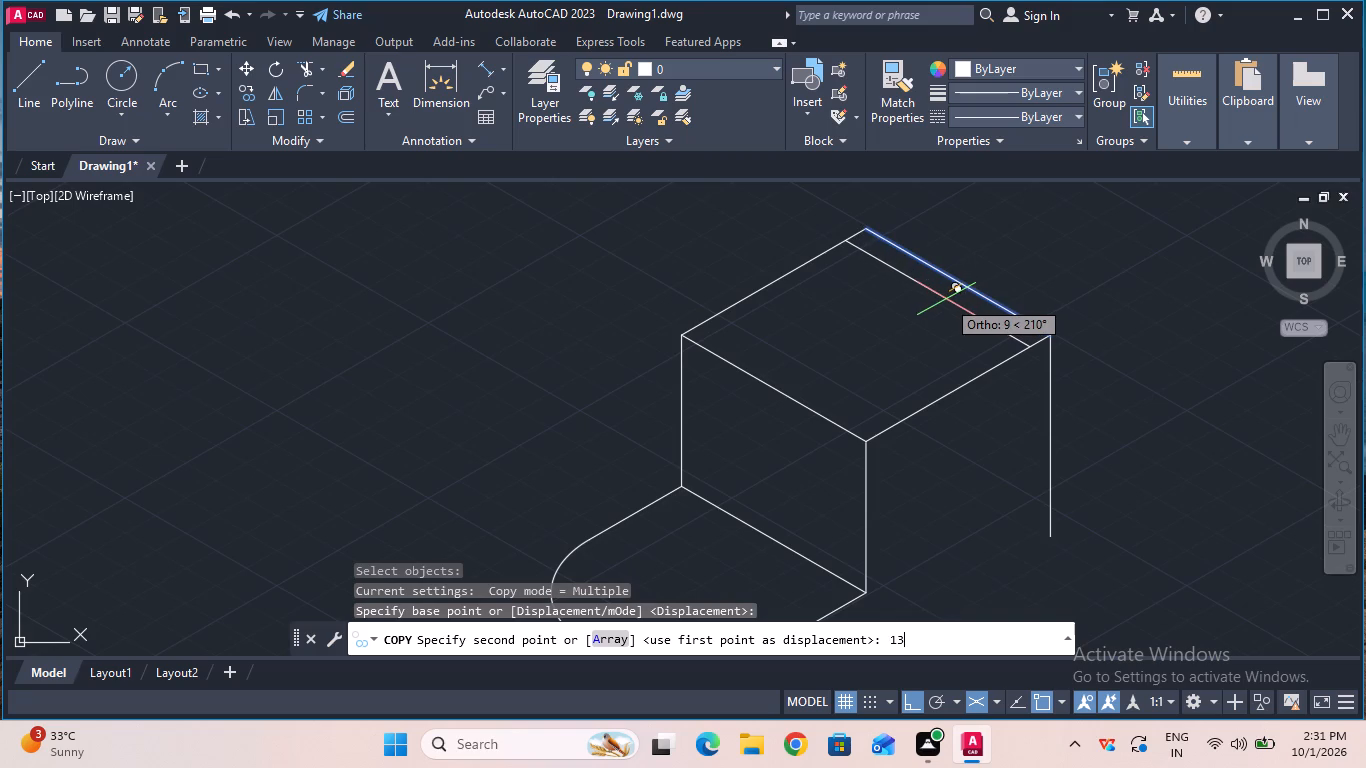
{"action": "key", "text": "Return"}
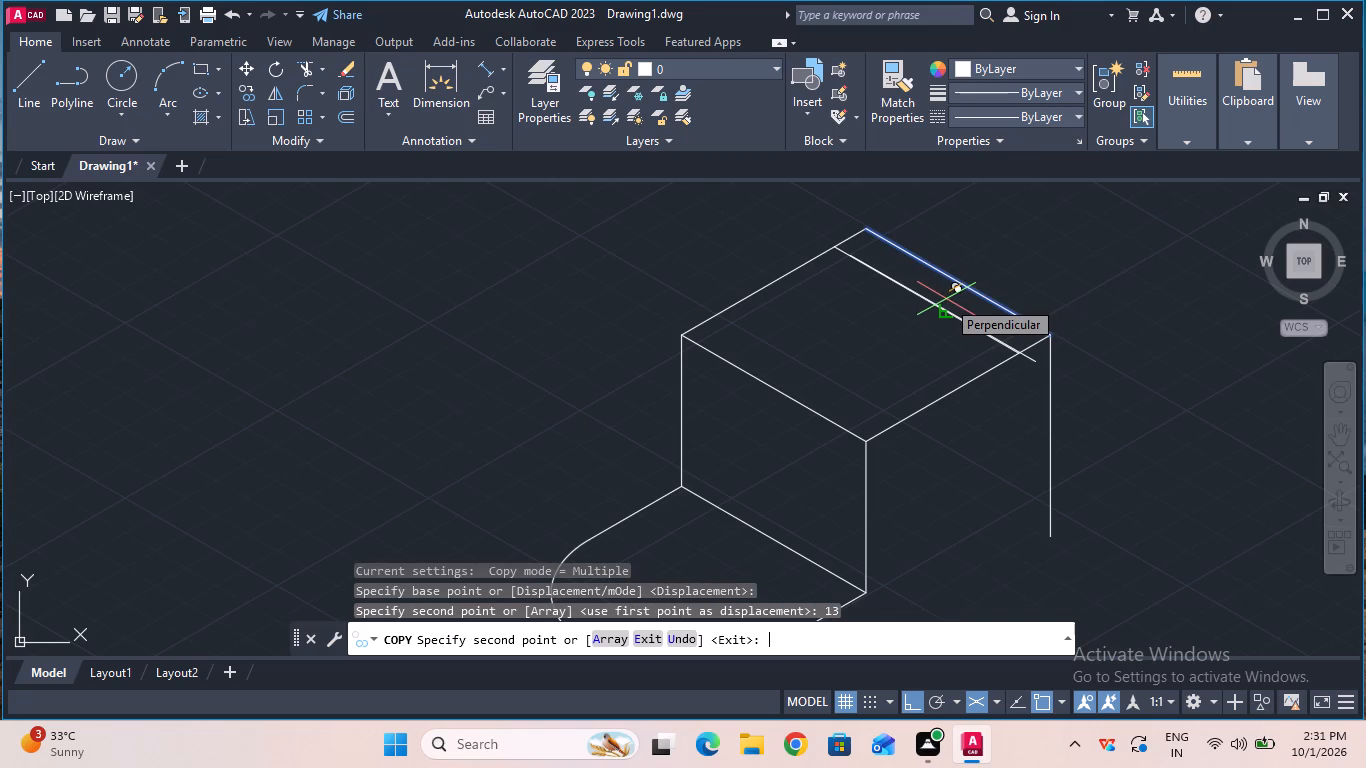
{"action": "key", "text": "Escape"}
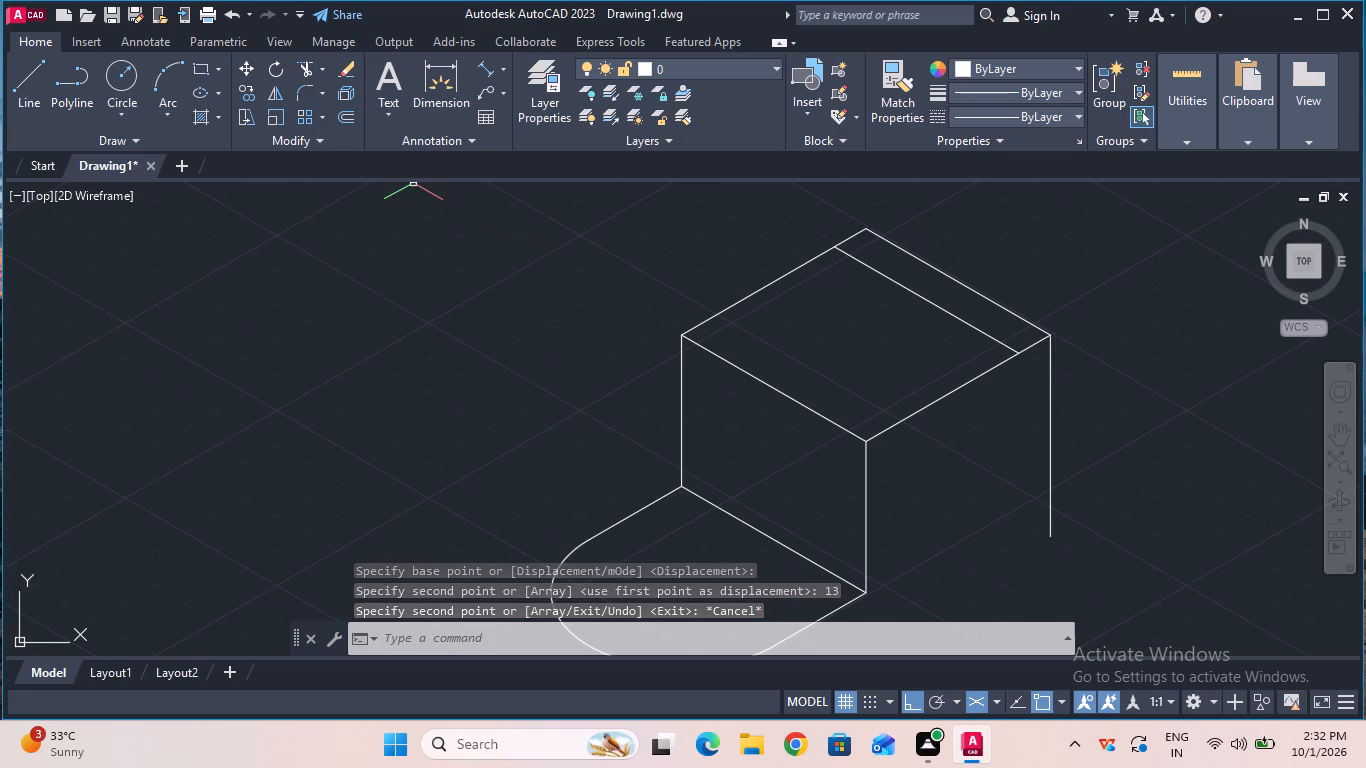
Copy the top edge of the upright face 13 mm inward across the top face.
{"action": "left_click", "coordinate": [250, 85]}
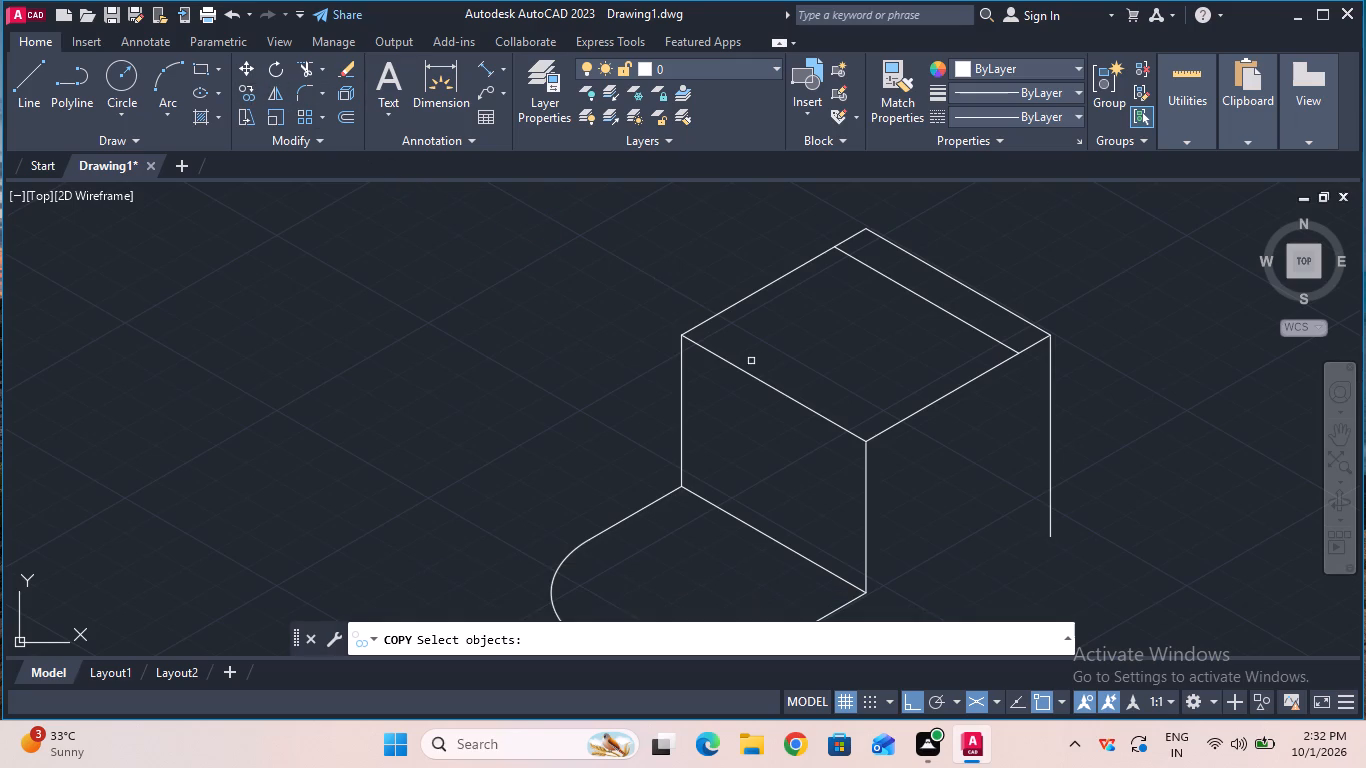
{"action": "left_click", "coordinate": [759, 377]}
{"action": "key", "text": "Return"}
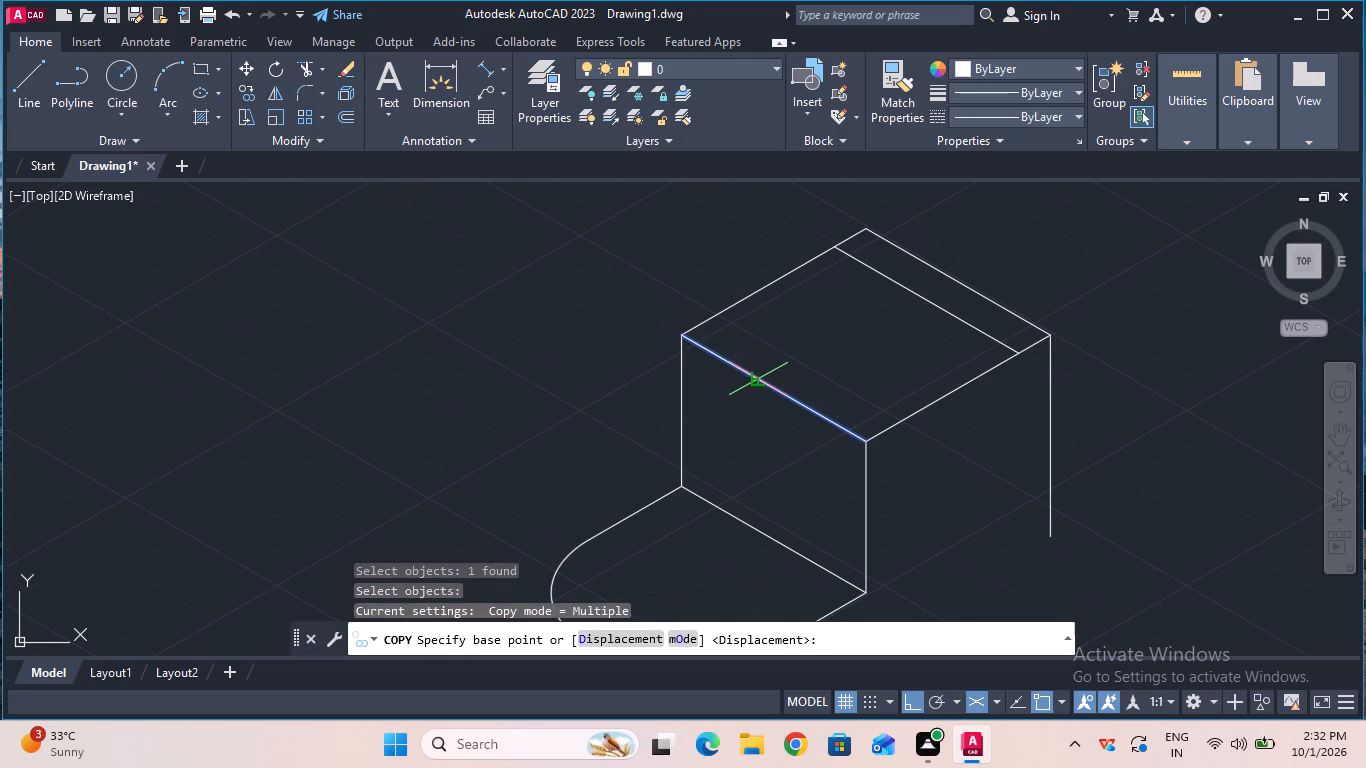
{"action": "left_click", "coordinate": [770, 386]}
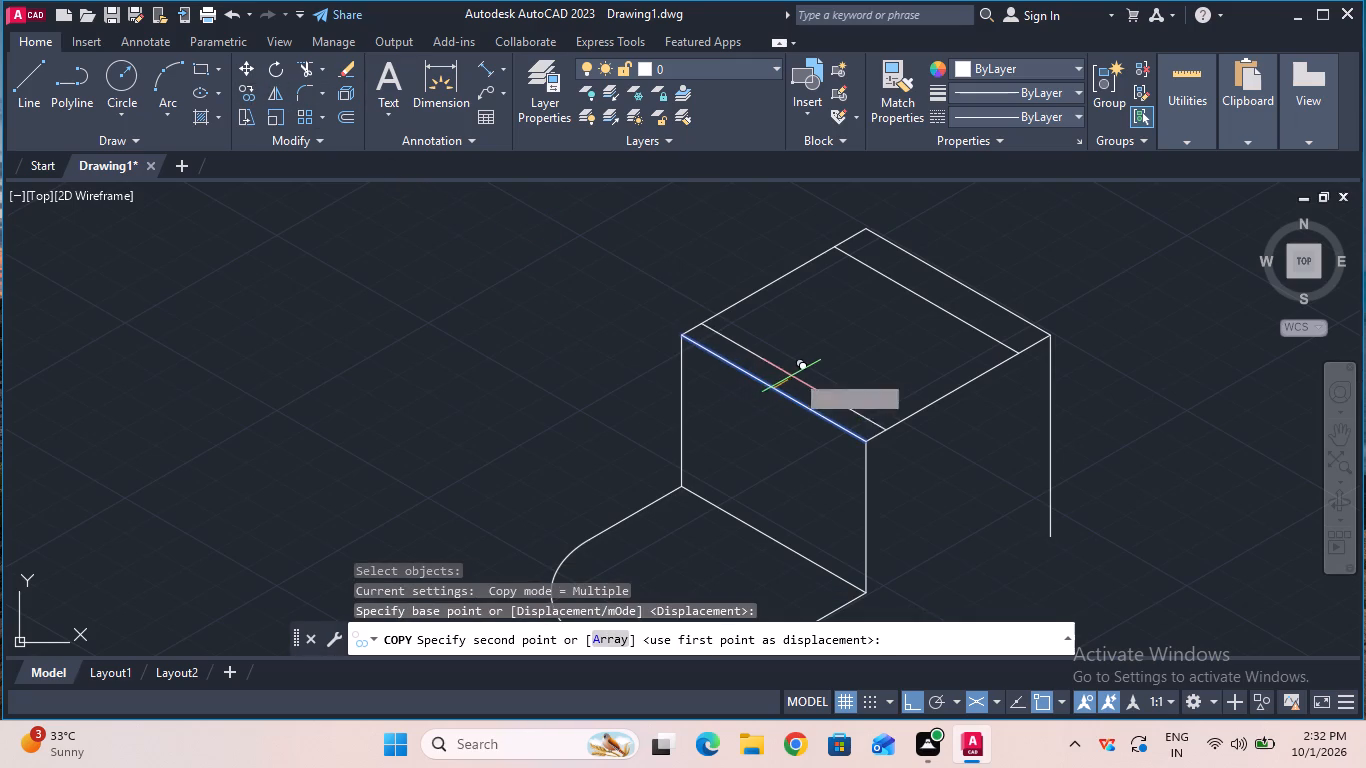
{"action": "type", "text": "13"}
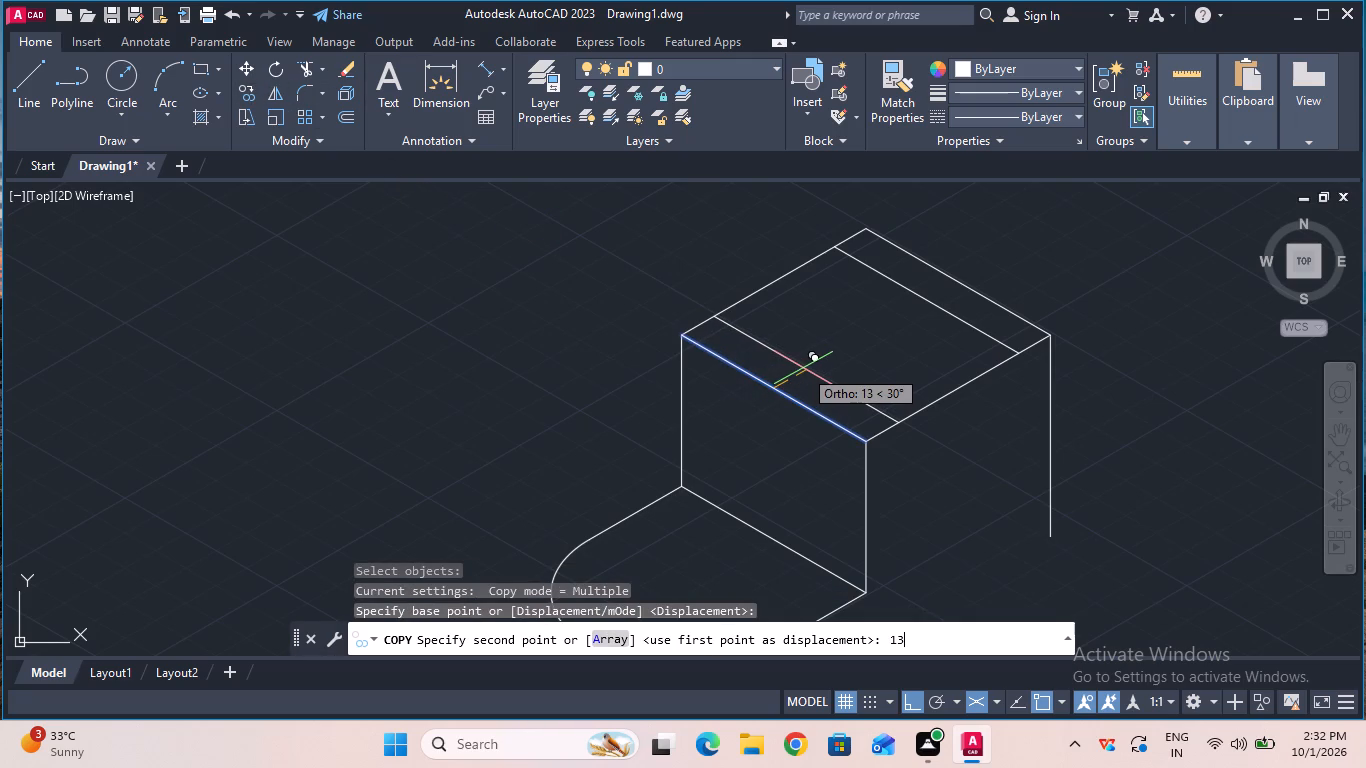
{"action": "key", "text": "Return"}
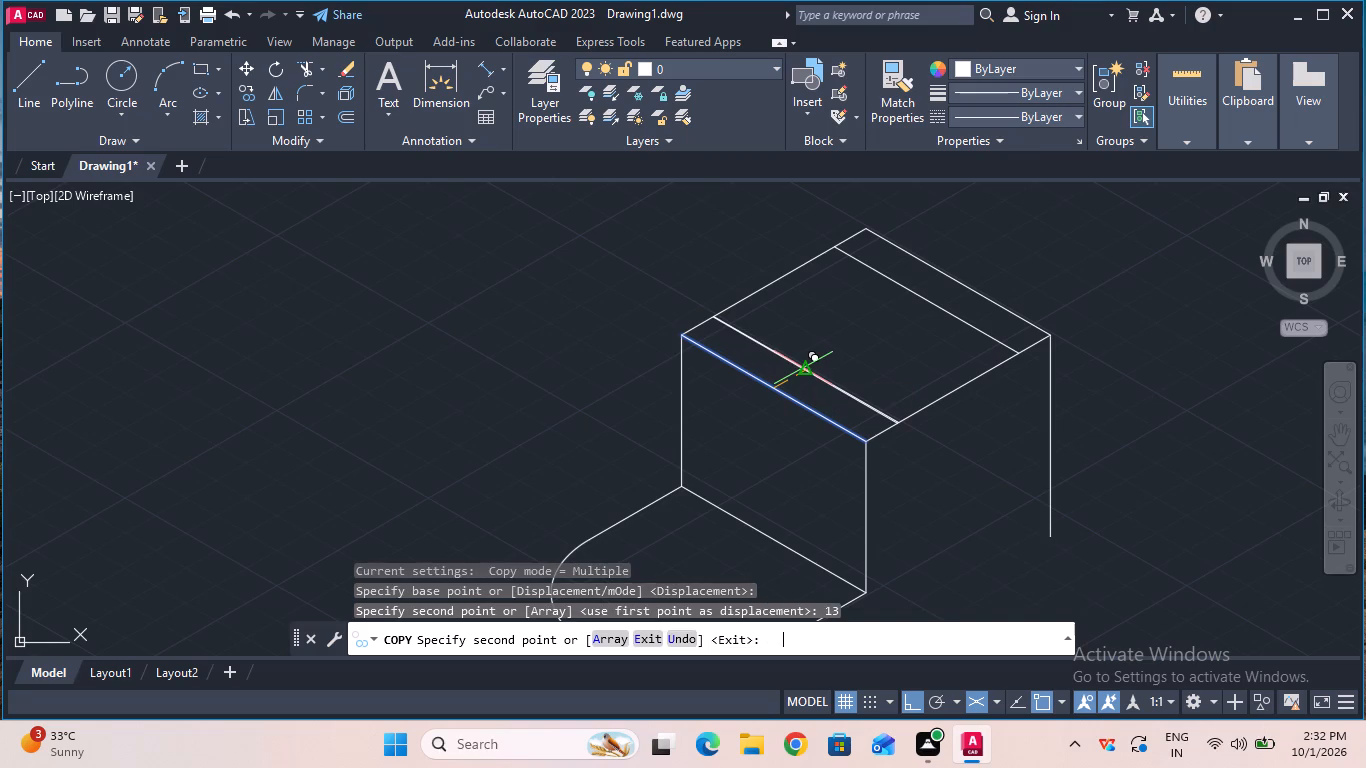
{"action": "key", "text": "Escape"}
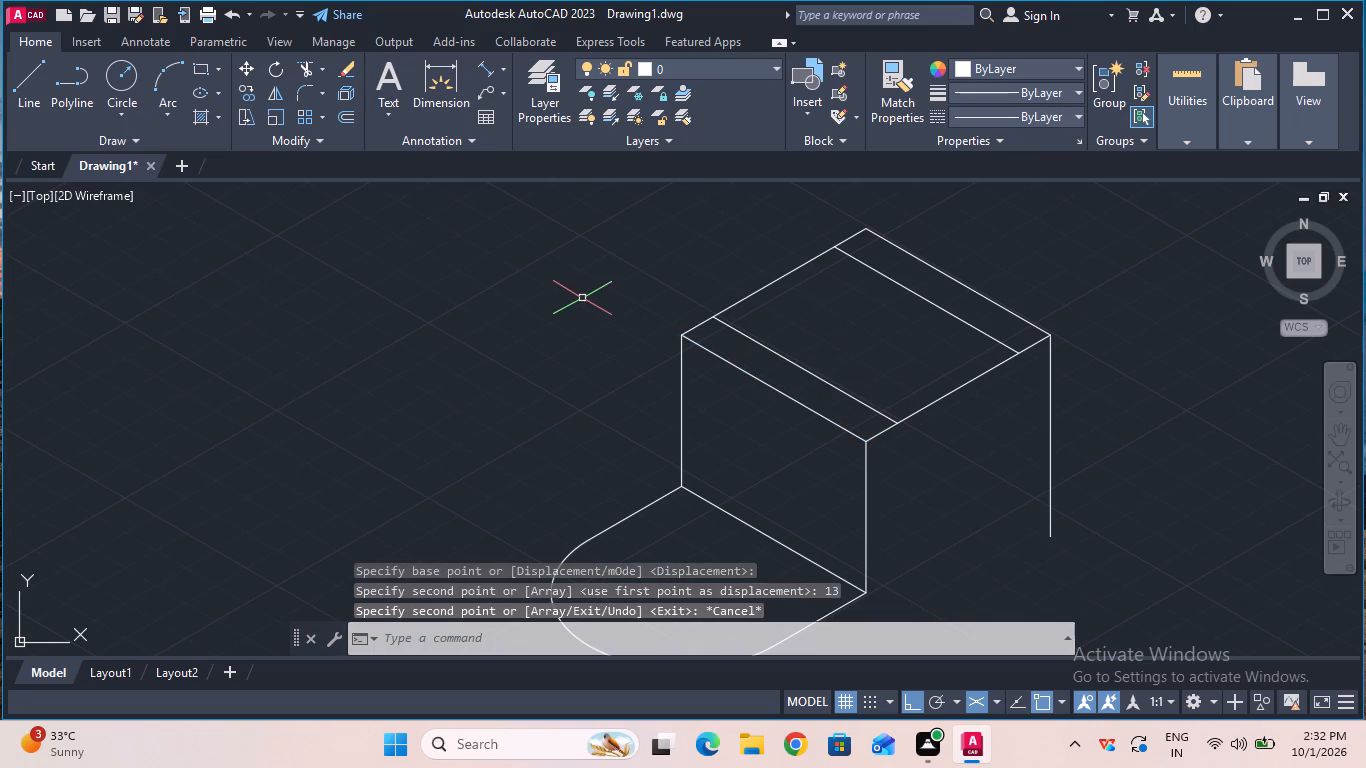
Copy the top face's back-left side edge 13 mm inward across the top face.
{"action": "left_click", "coordinate": [242, 103]}
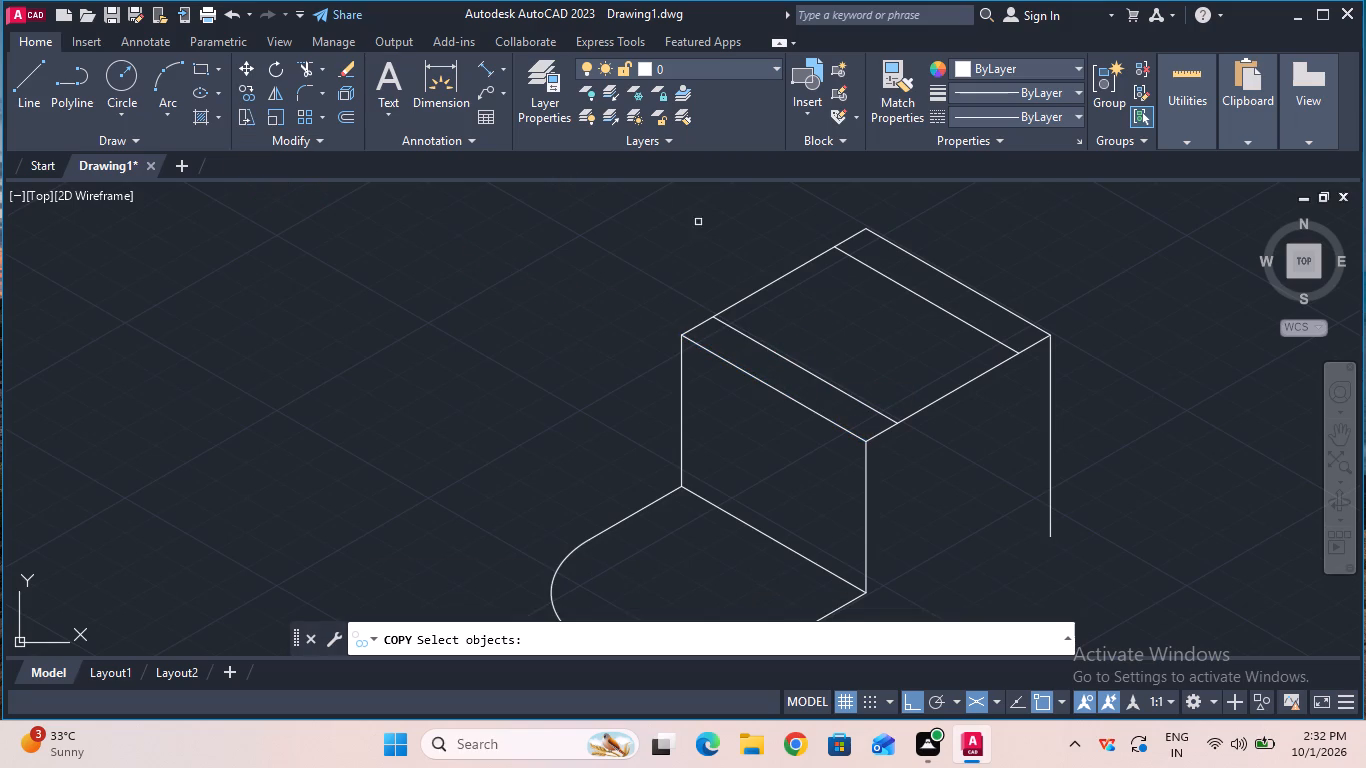
{"action": "left_click", "coordinate": [774, 281]}
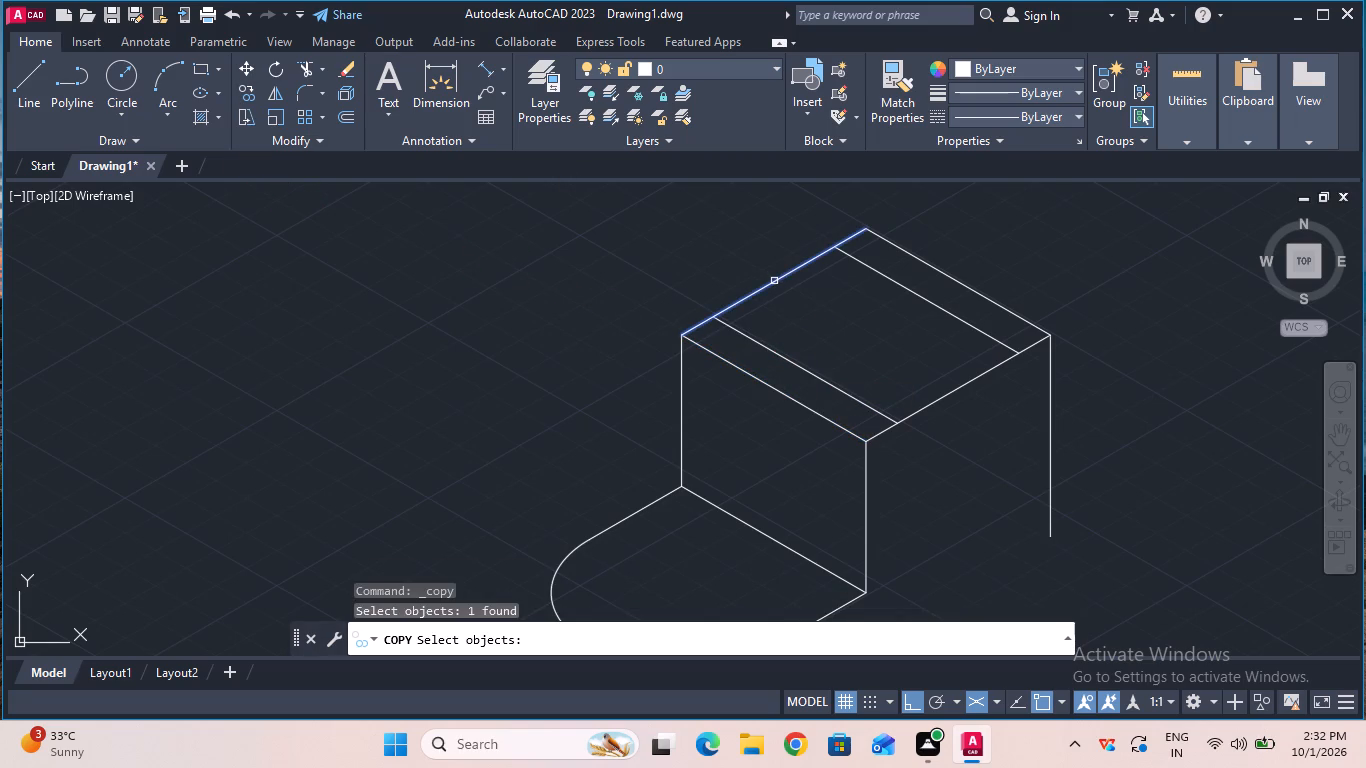
{"action": "key", "text": "Return"}
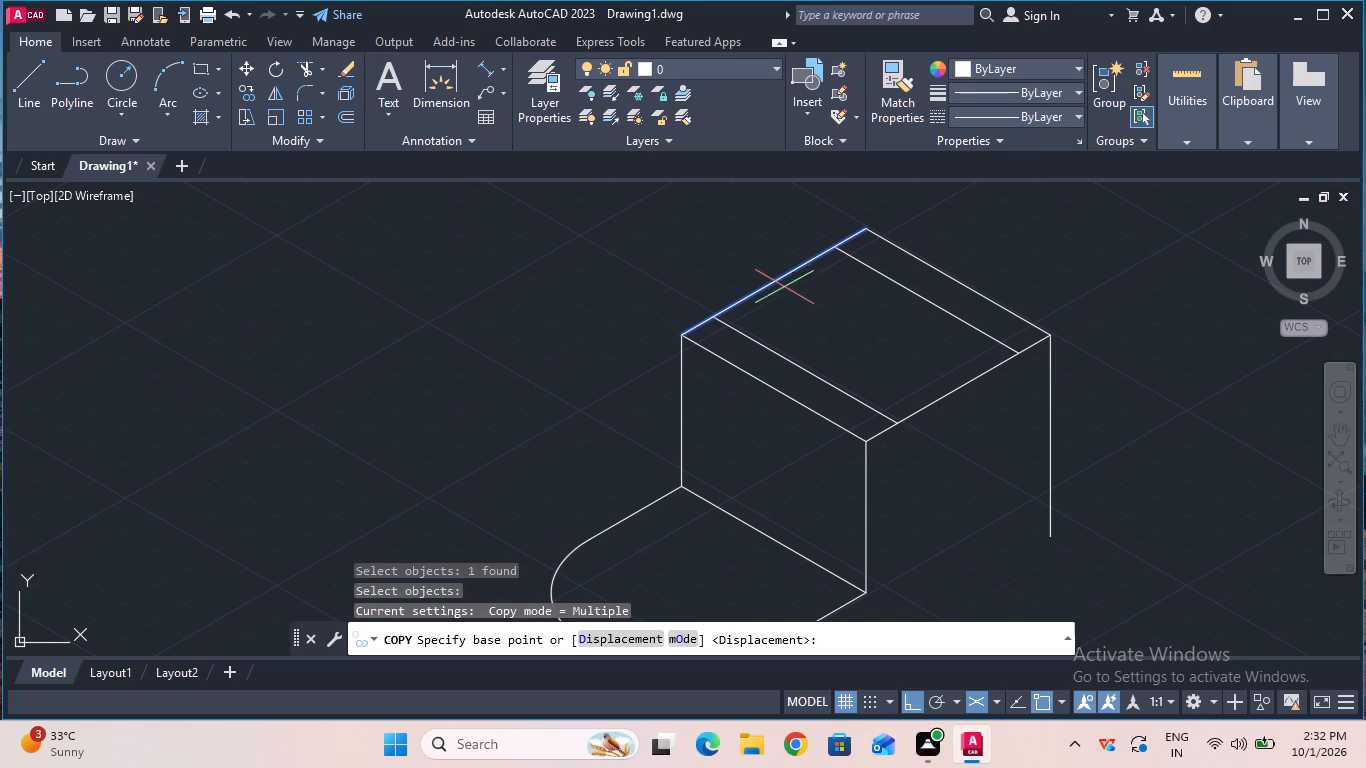
{"action": "left_click", "coordinate": [776, 287]}
{"action": "type", "text": "13"}
{"action": "key", "text": "Return"}
{"action": "key", "text": "Escape"}
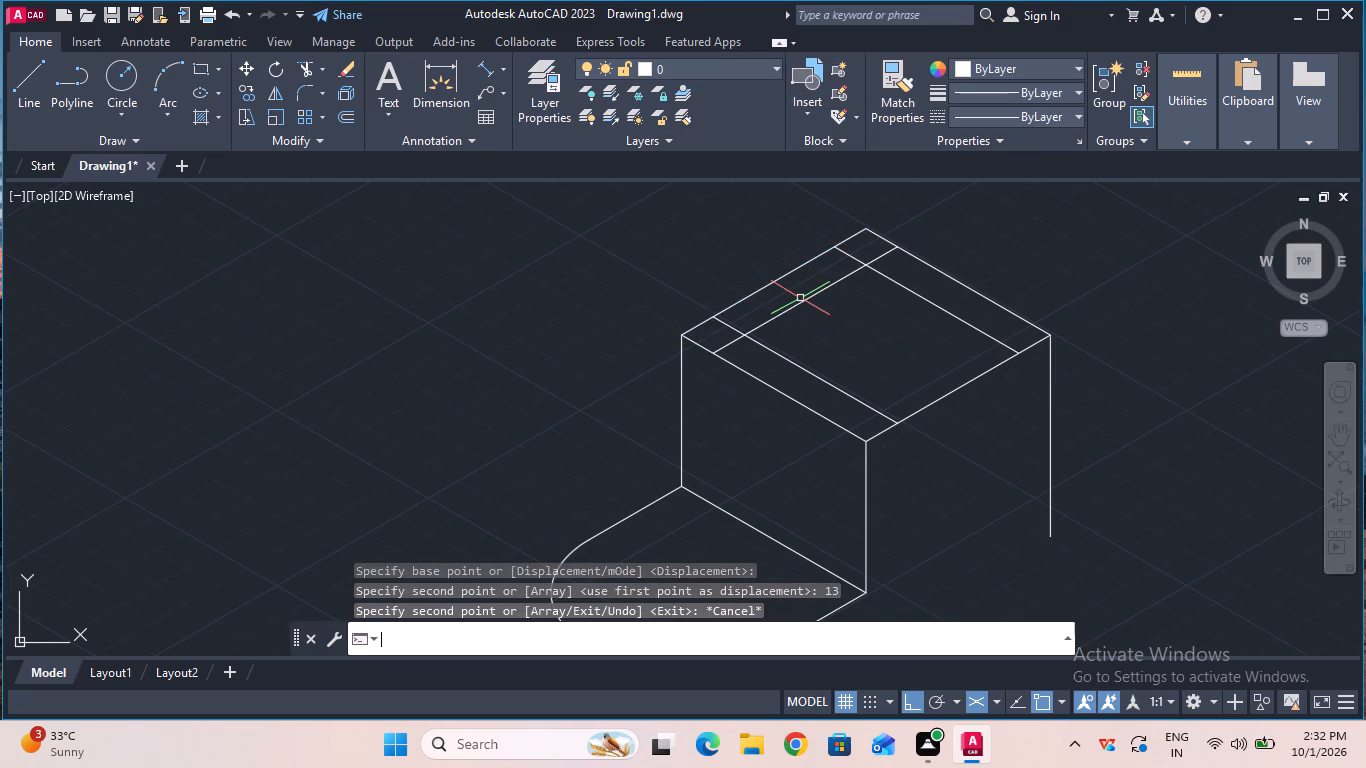
Copy the top face's front-right side edge 13 mm inward, toward the opposite side edge.
{"action": "left_click", "coordinate": [250, 100]}
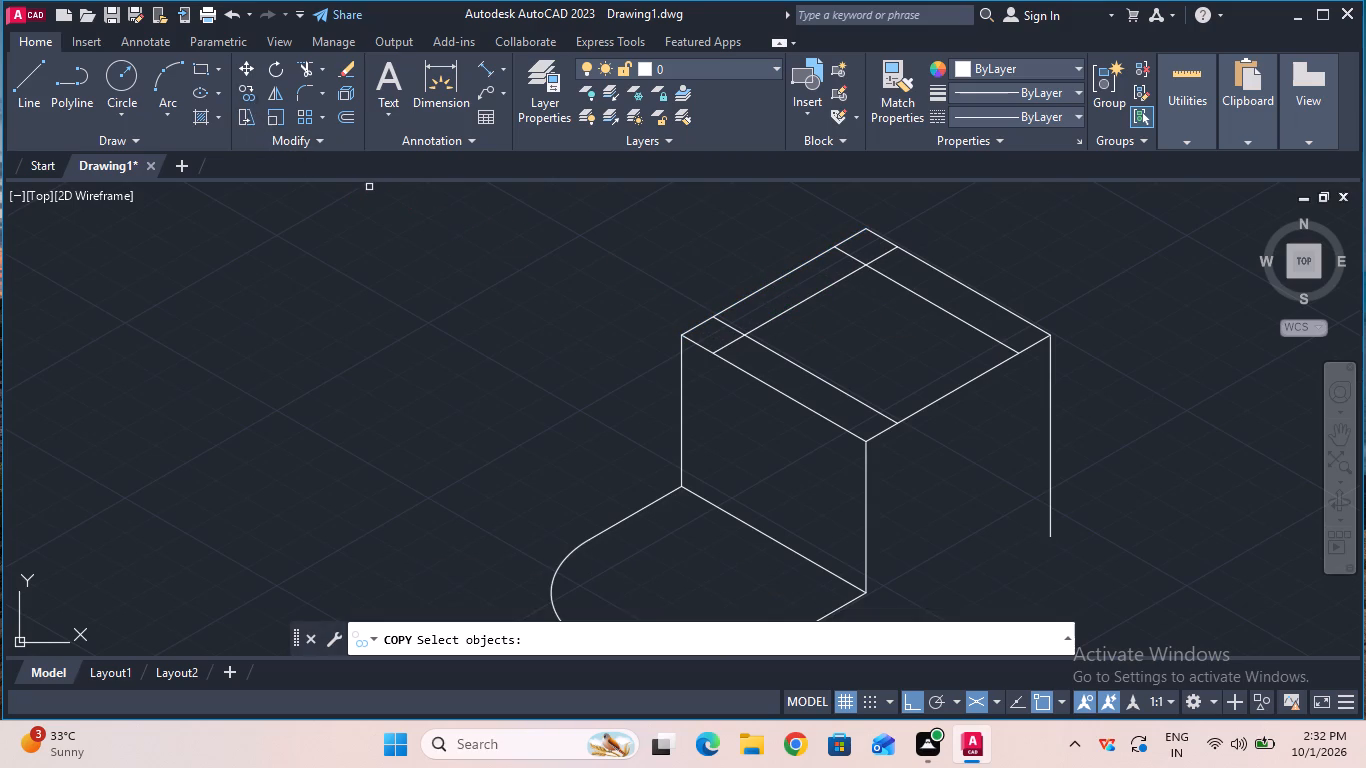
{"action": "left_click", "coordinate": [957, 389]}
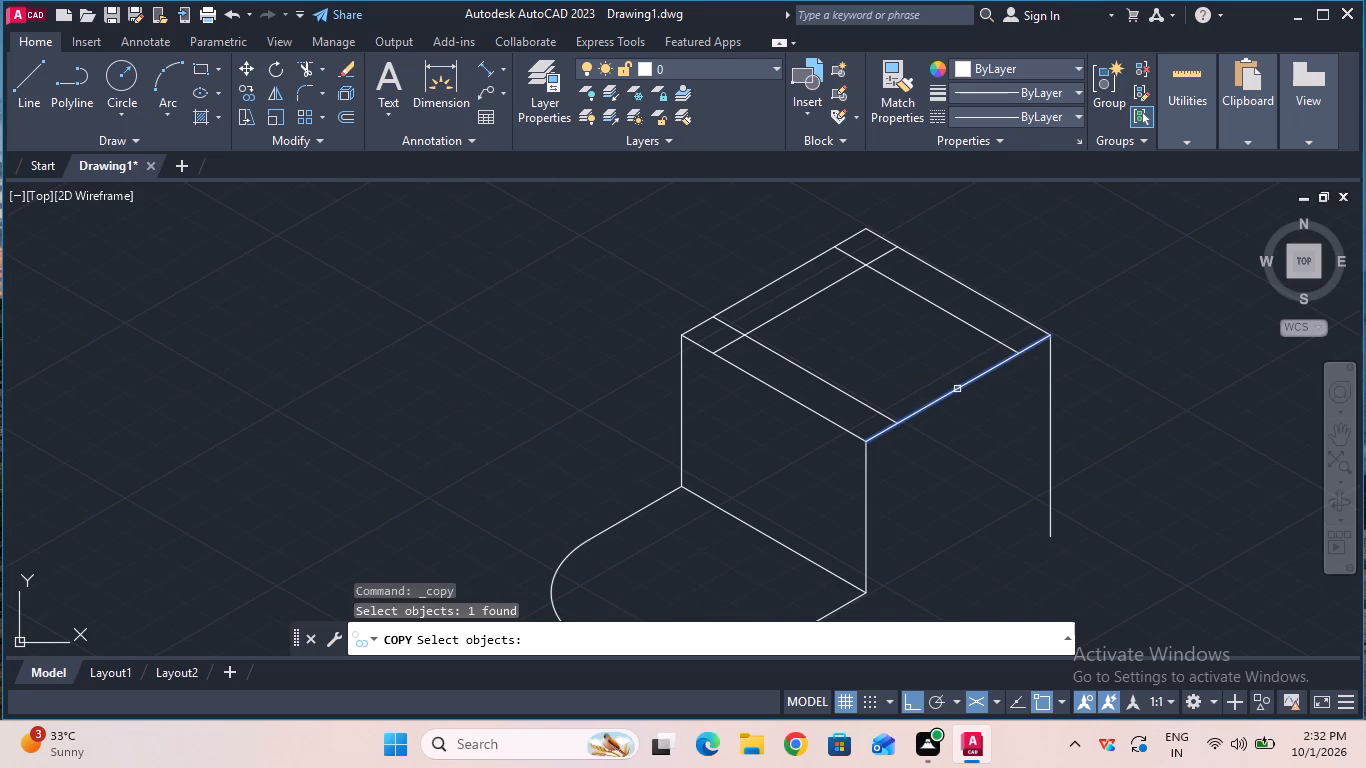
{"action": "key", "text": "Return"}
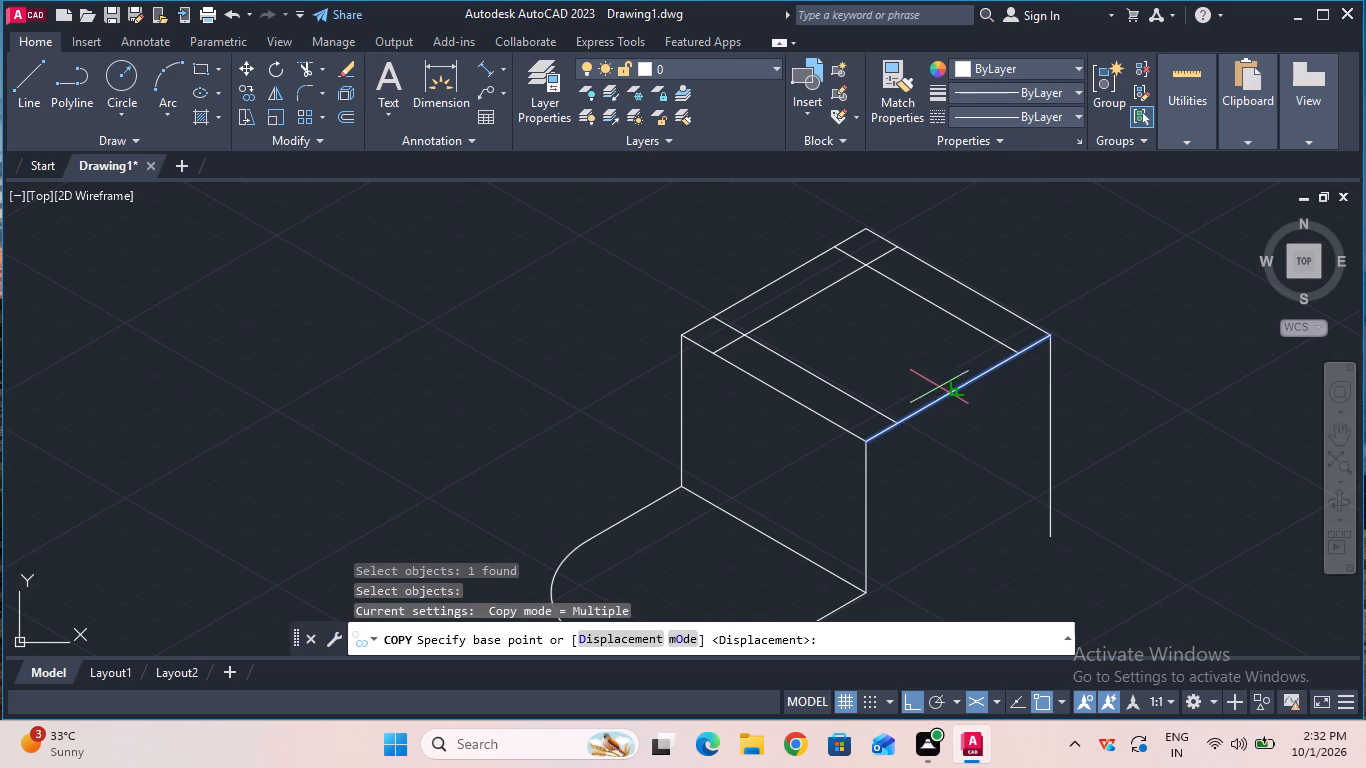
{"action": "left_click", "coordinate": [962, 395]}
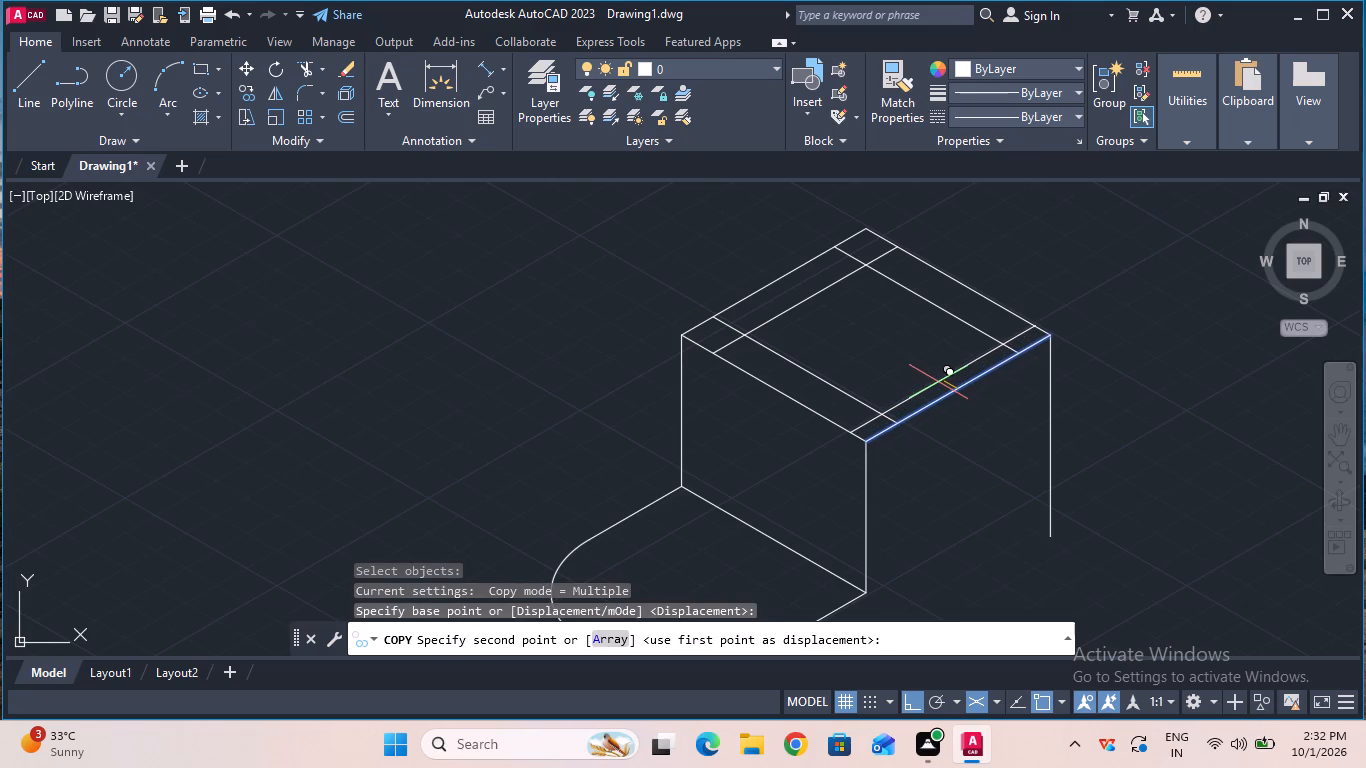
{"action": "type", "text": "13"}
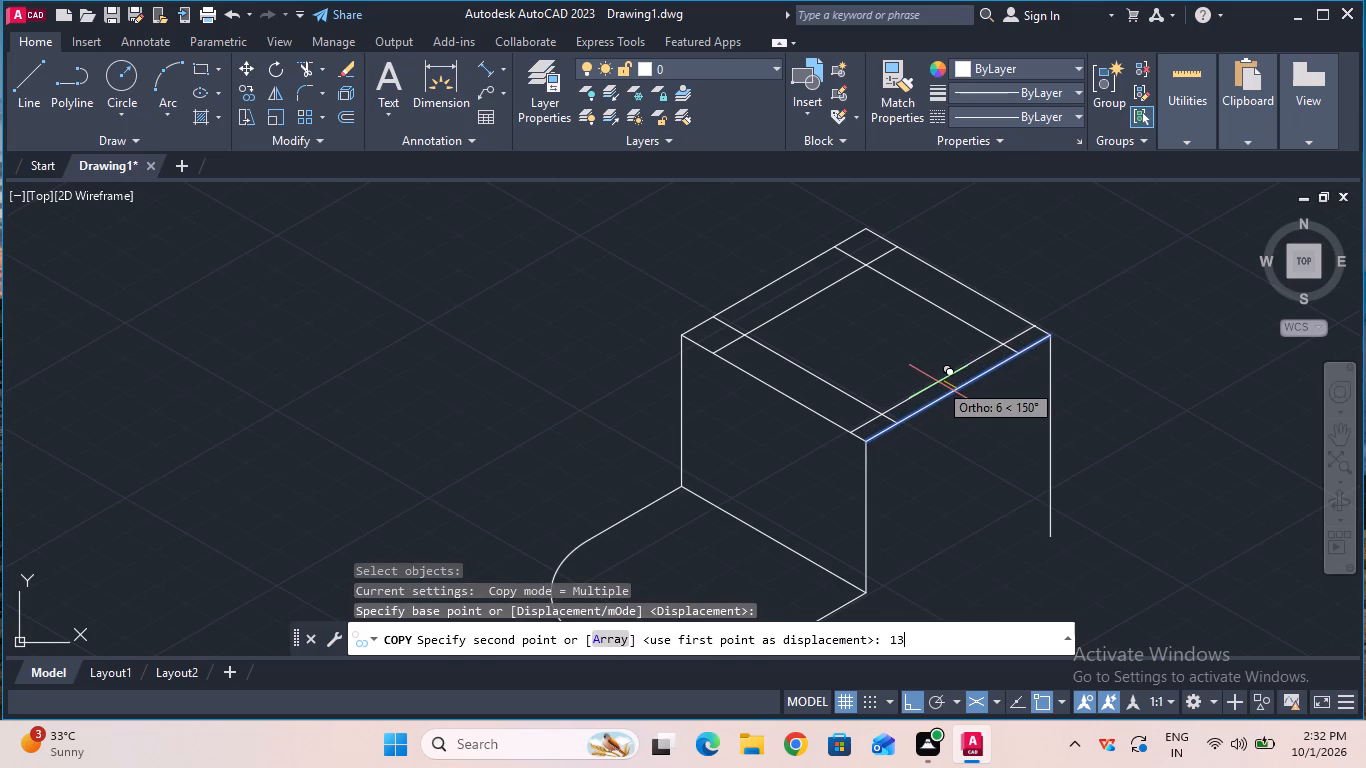
{"action": "key", "text": "Return"}
{"action": "key", "text": "Escape"}
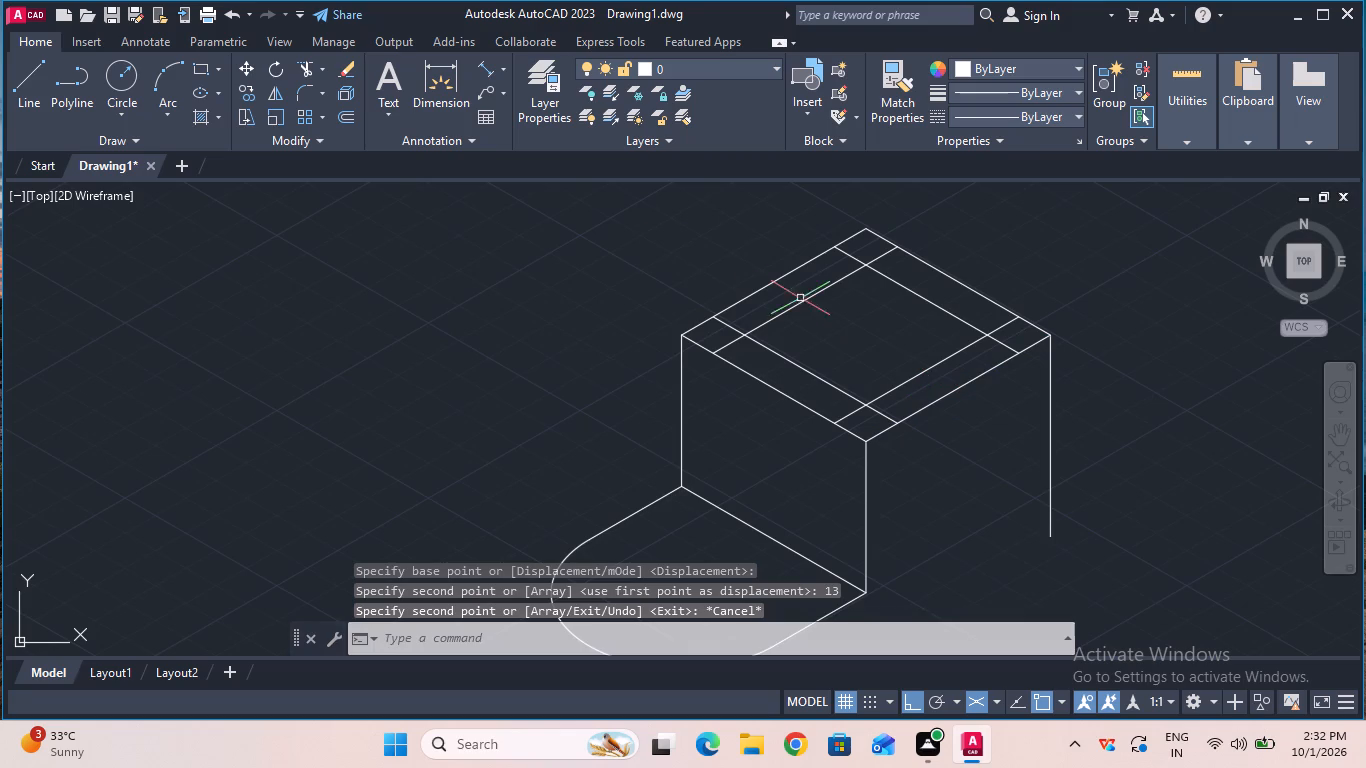
Trim the overhanging ends of the four inset lines at every corner, leaving a closed inner outline on the top face.
{"action": "left_click", "coordinate": [302, 72]}
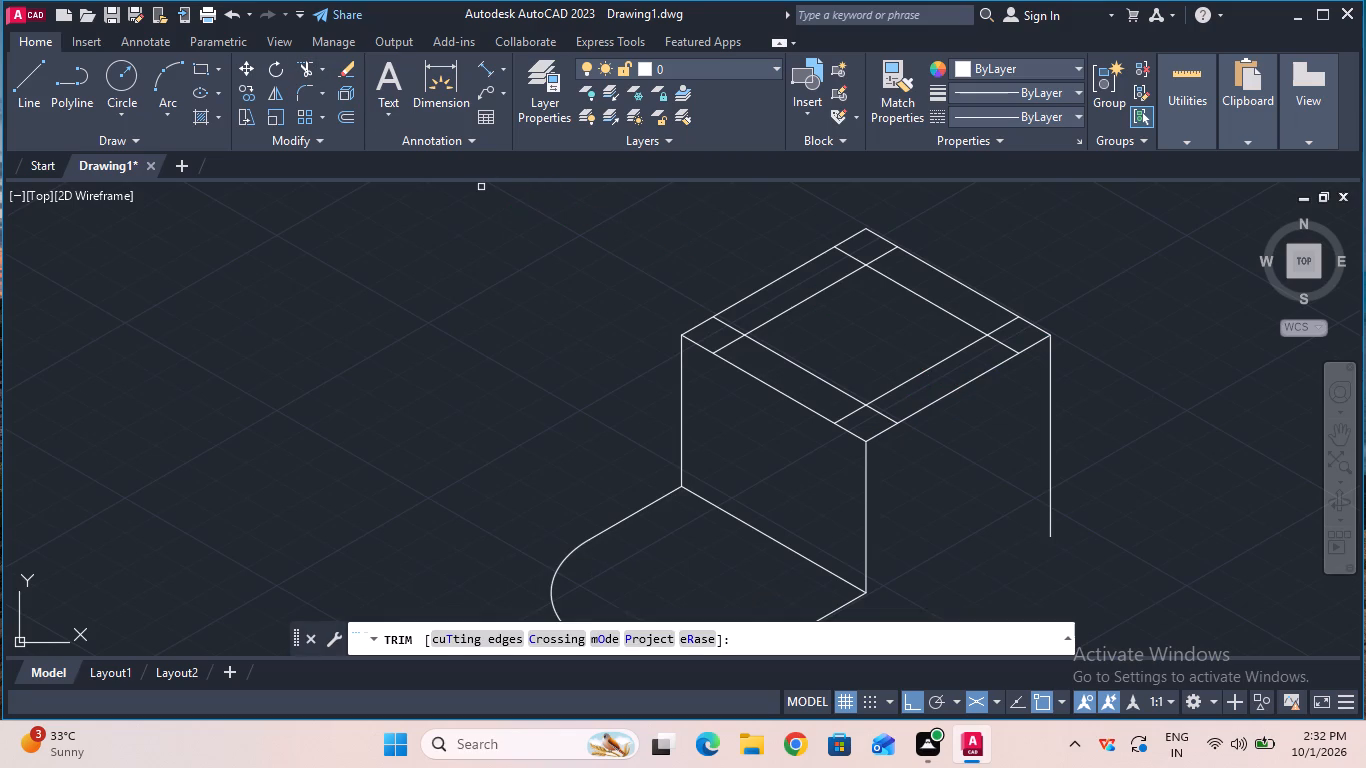
{"action": "left_click", "coordinate": [721, 341]}
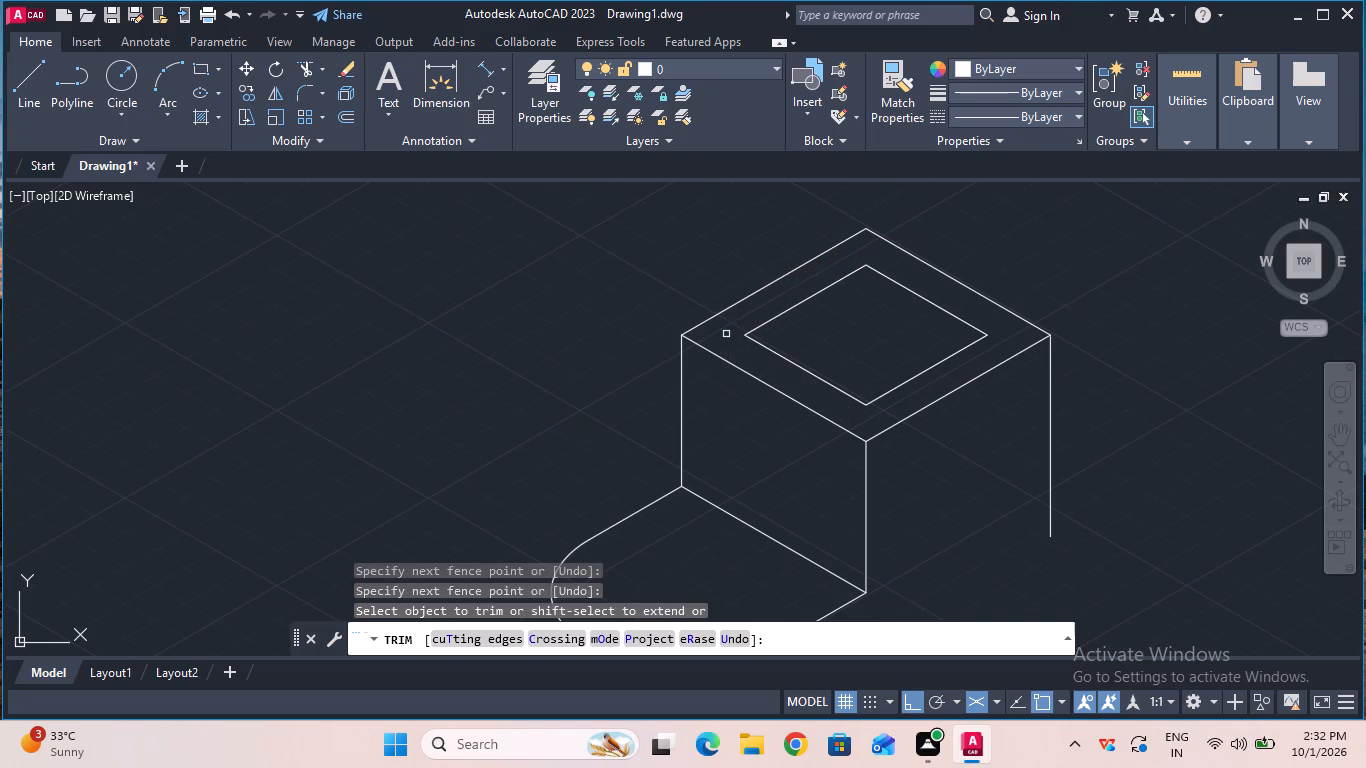
{"action": "key", "text": "Escape"}
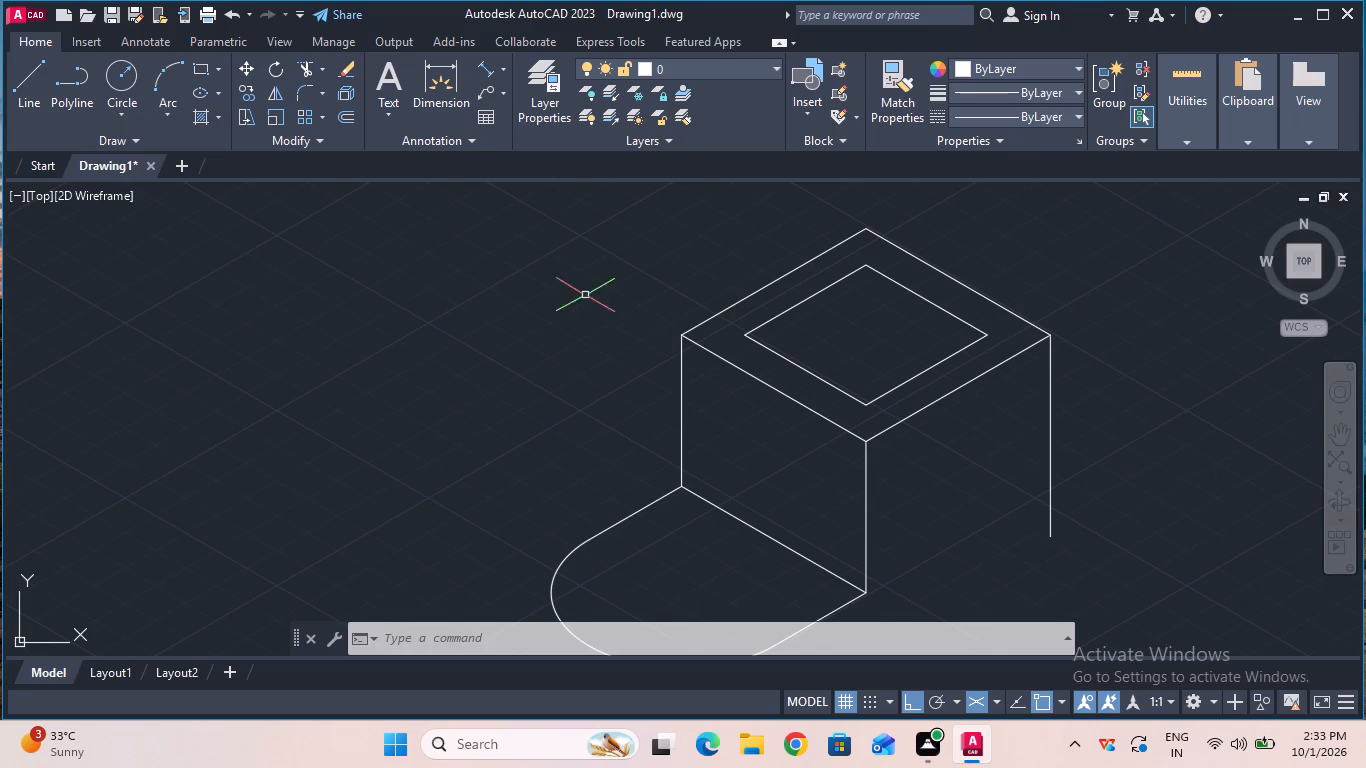
In the right isoplane, draw a vertical line from the inner outline's back corner down to its front corner.
{"action": "left_click", "coordinate": [16, 104]}
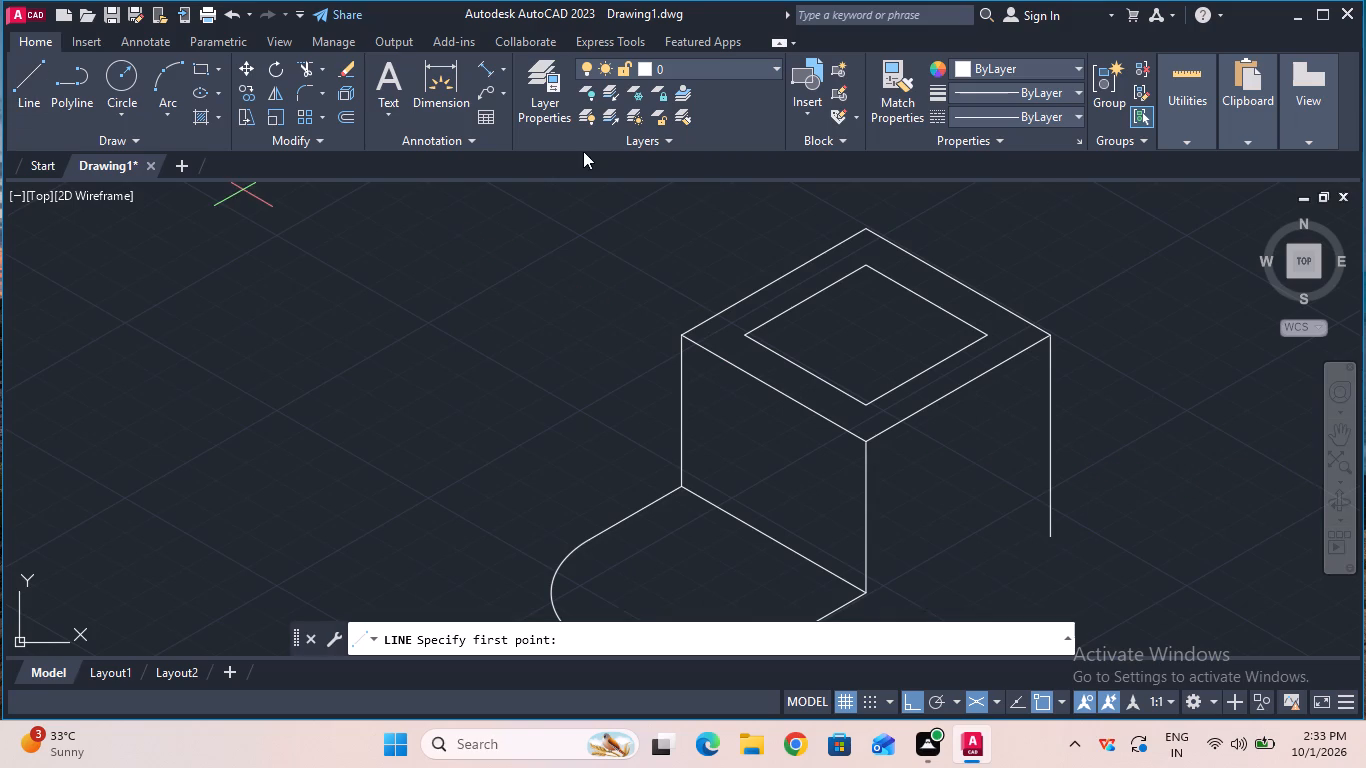
{"action": "left_click", "coordinate": [866, 262]}
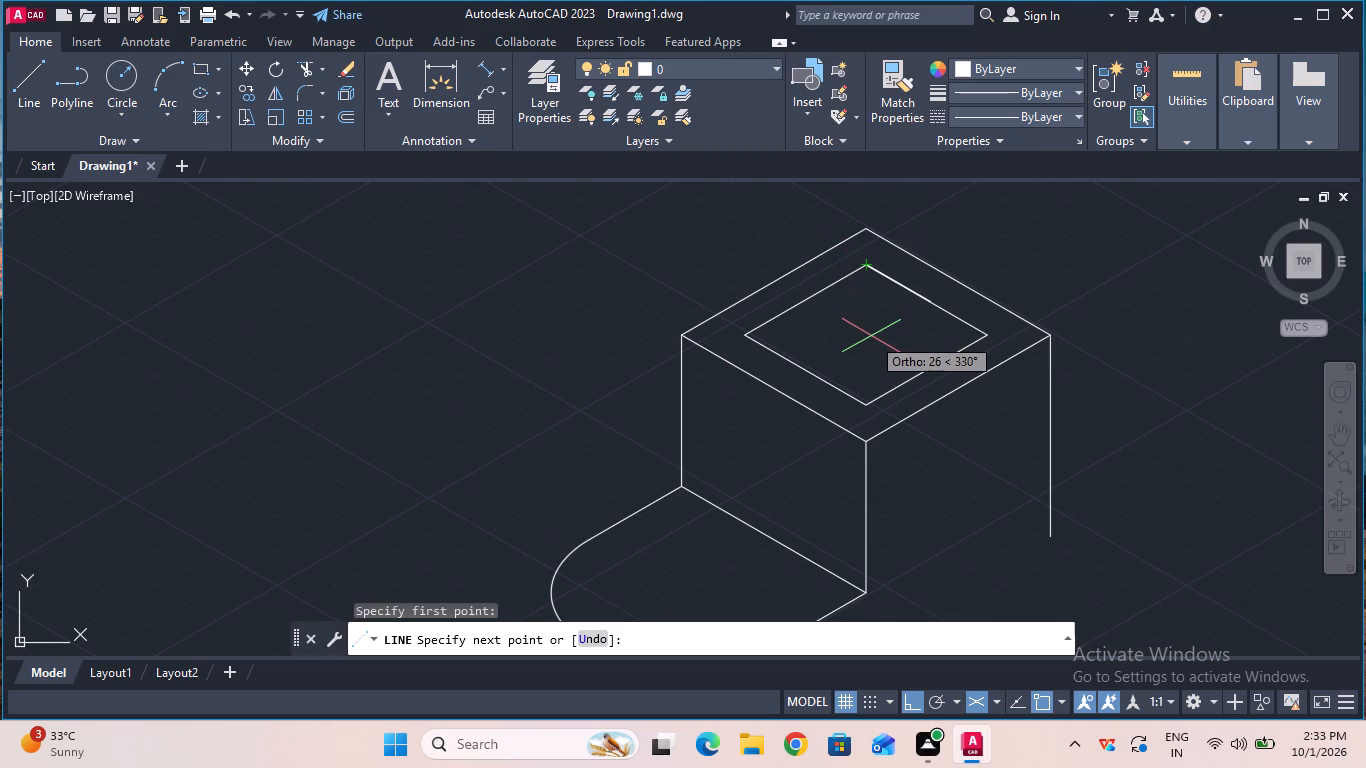
{"action": "key", "text": "F5"}
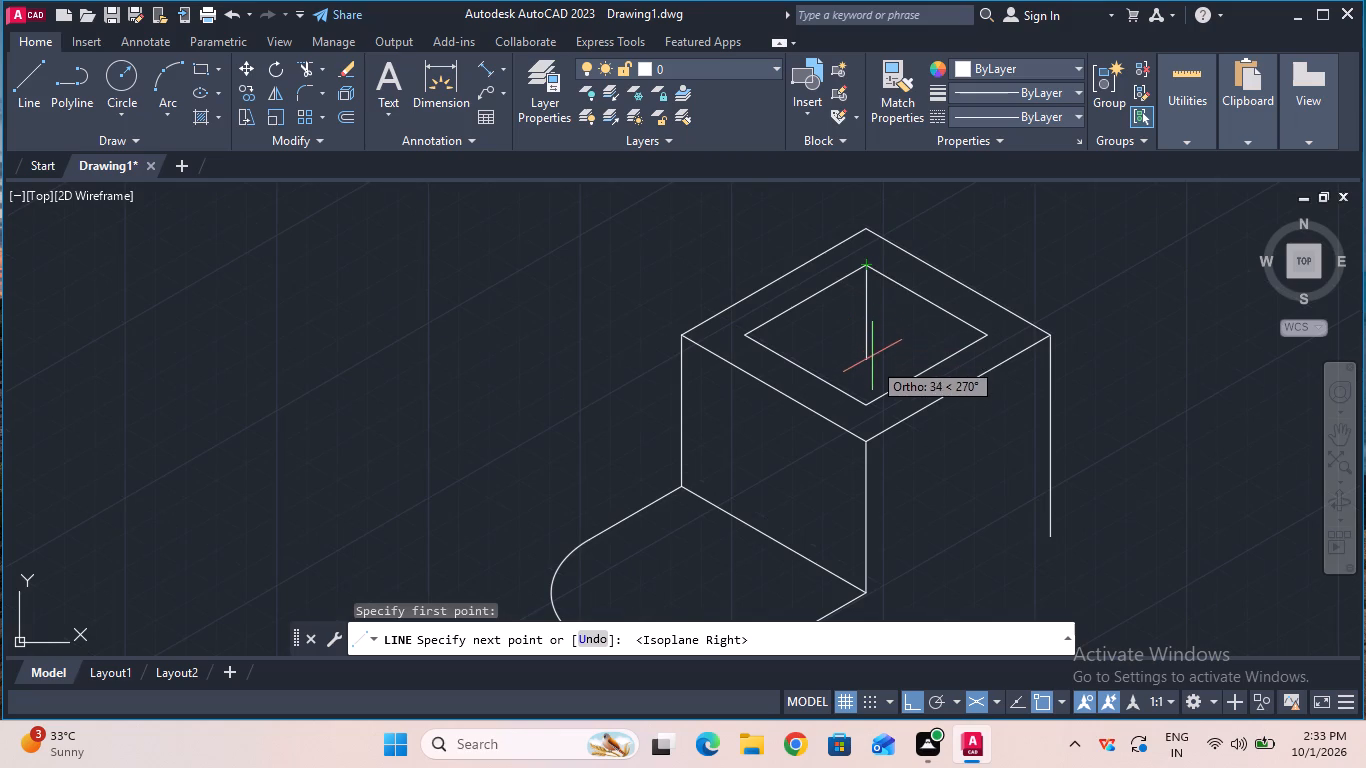
{"action": "left_click", "coordinate": [872, 407]}
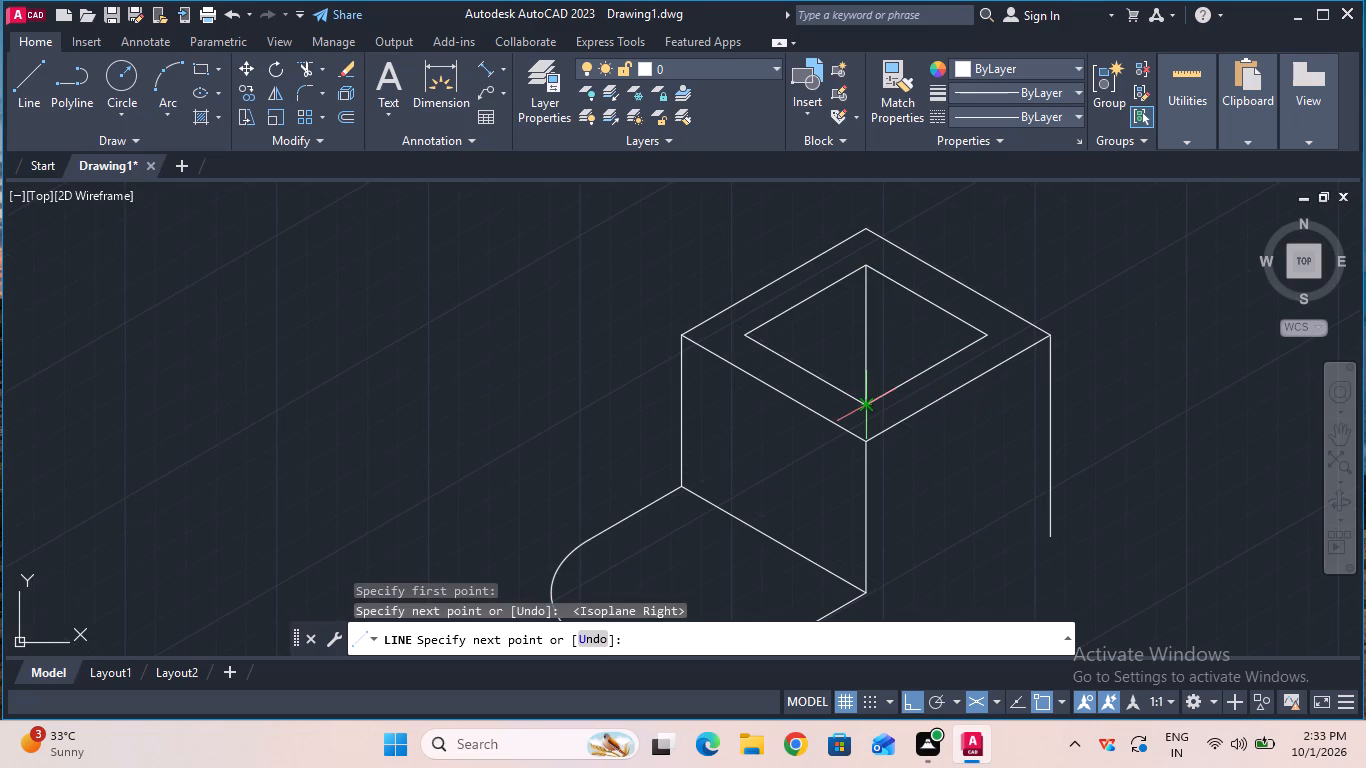
{"action": "key", "text": "Escape"}
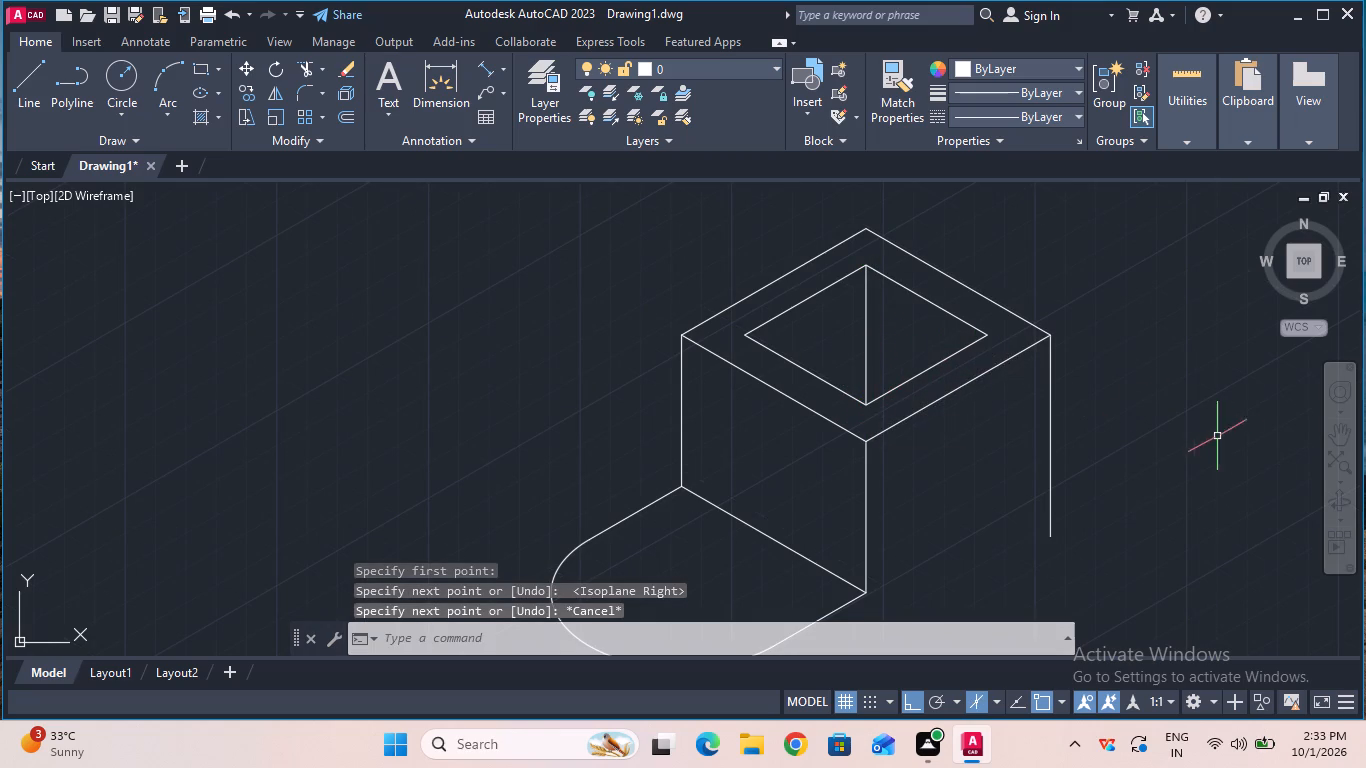
Copy the base's rounded outline, both straight edges and the end arc, 18 mm straight down.
{"action": "left_click", "coordinate": [1333, 437]}
{"action": "left_click_drag", "start_coordinate": [929, 567], "coordinate": [976, 470]}
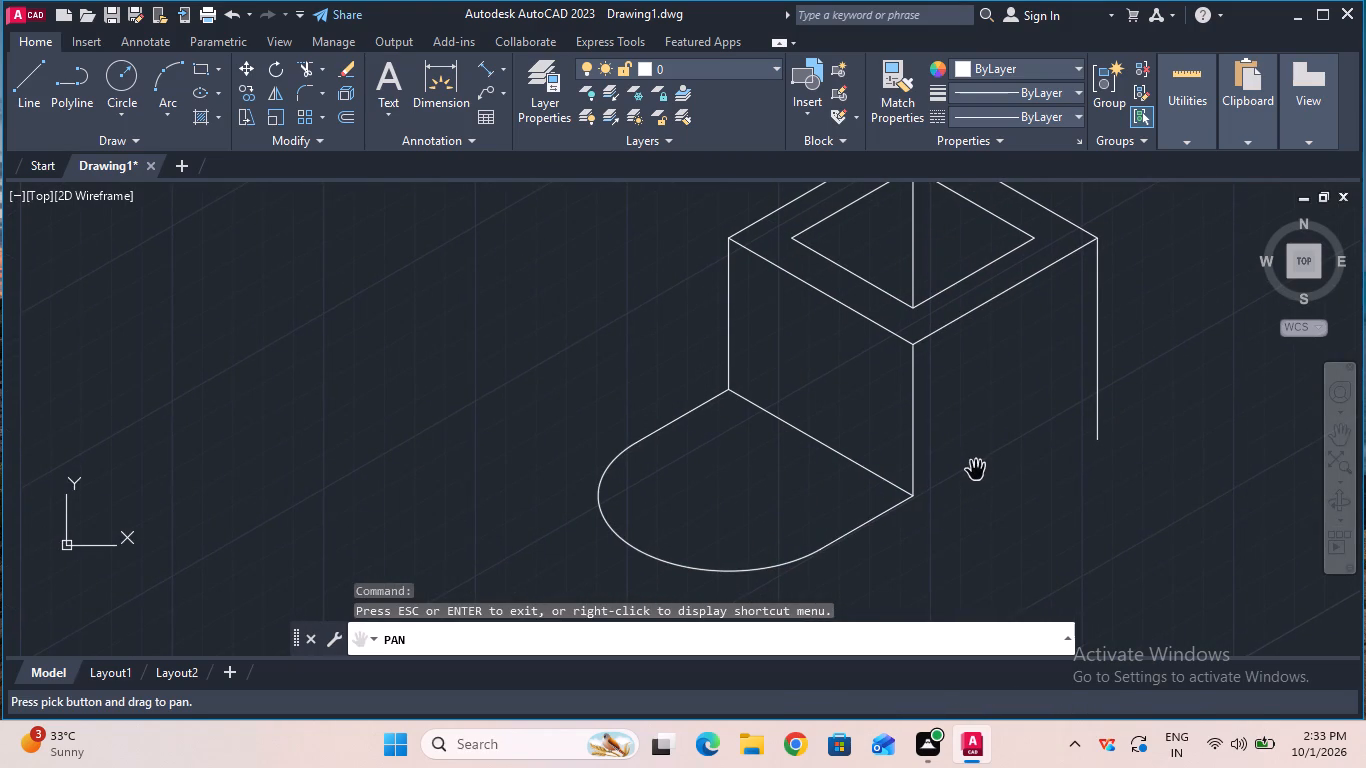
{"action": "key", "text": "Escape"}
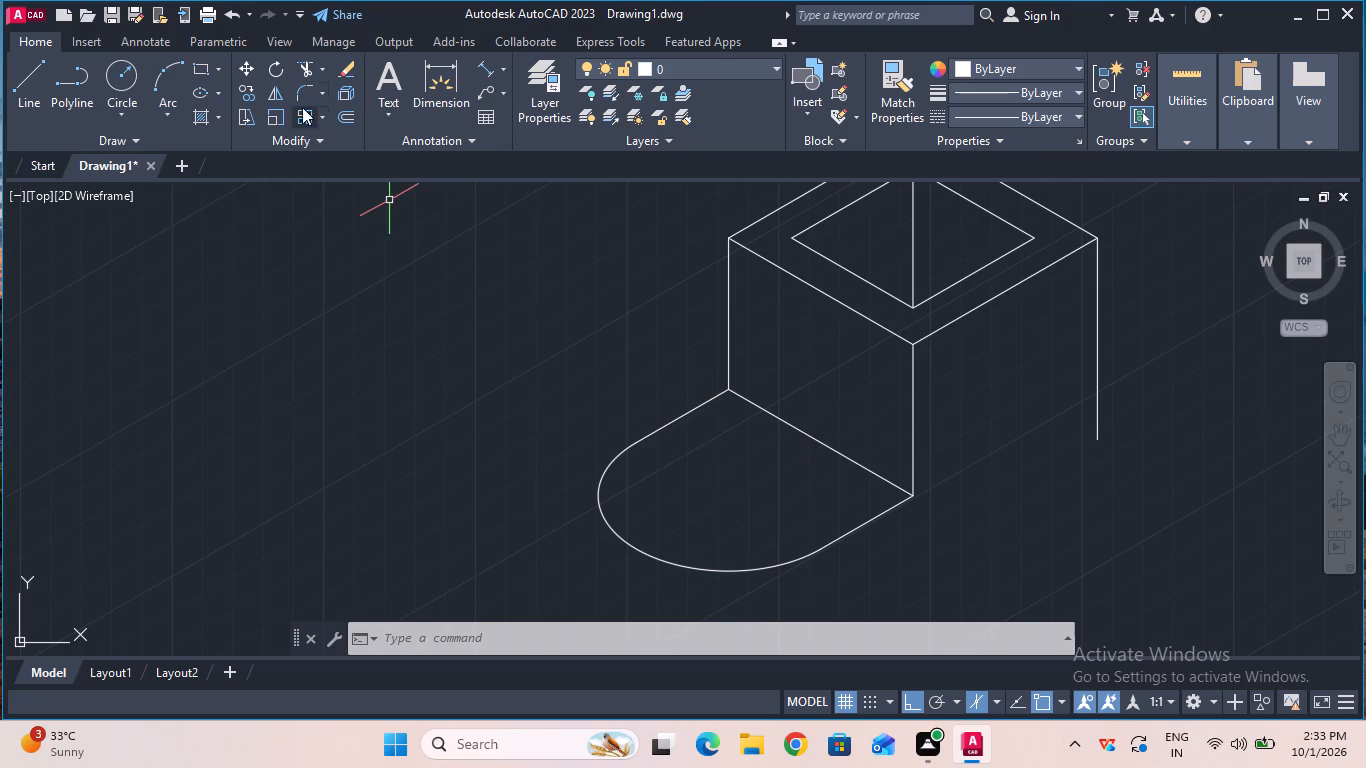
{"action": "double_click", "coordinate": [254, 88]}
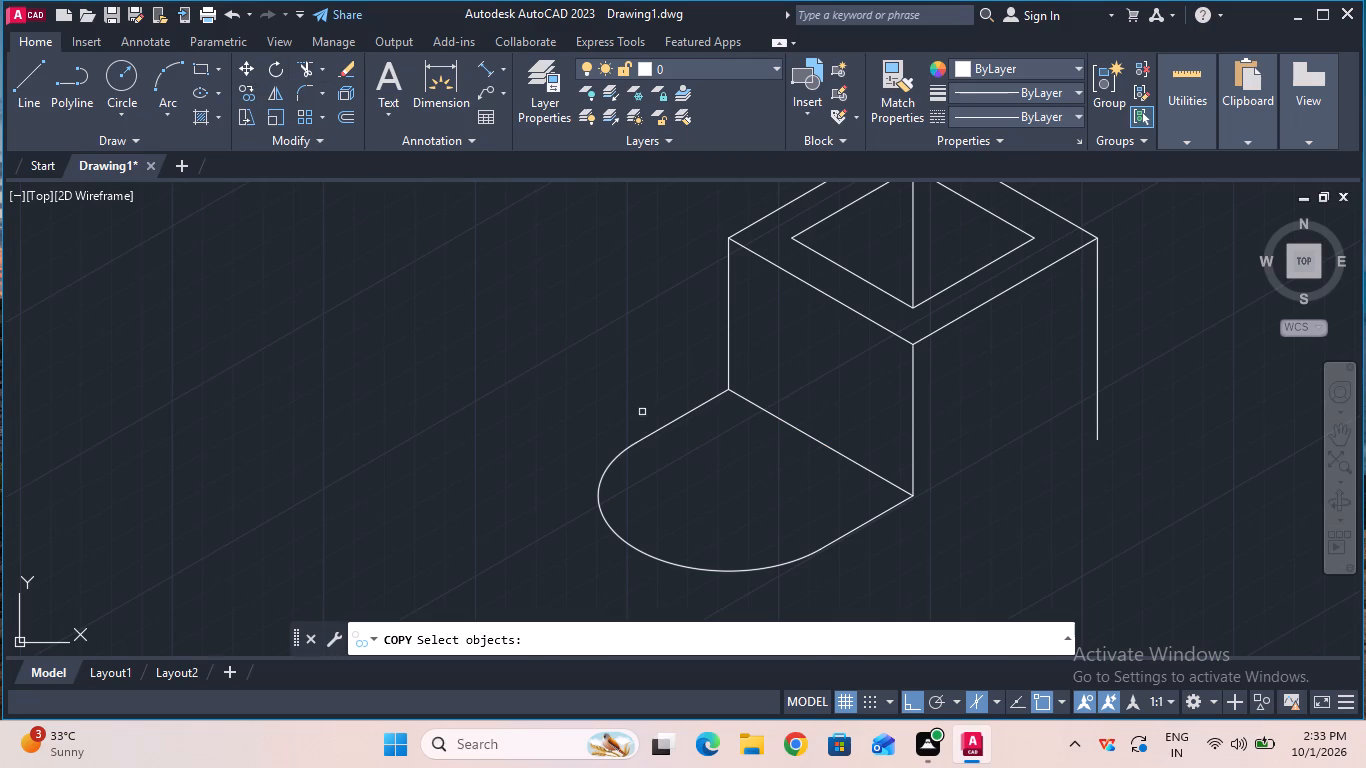
{"action": "left_click", "coordinate": [664, 429]}
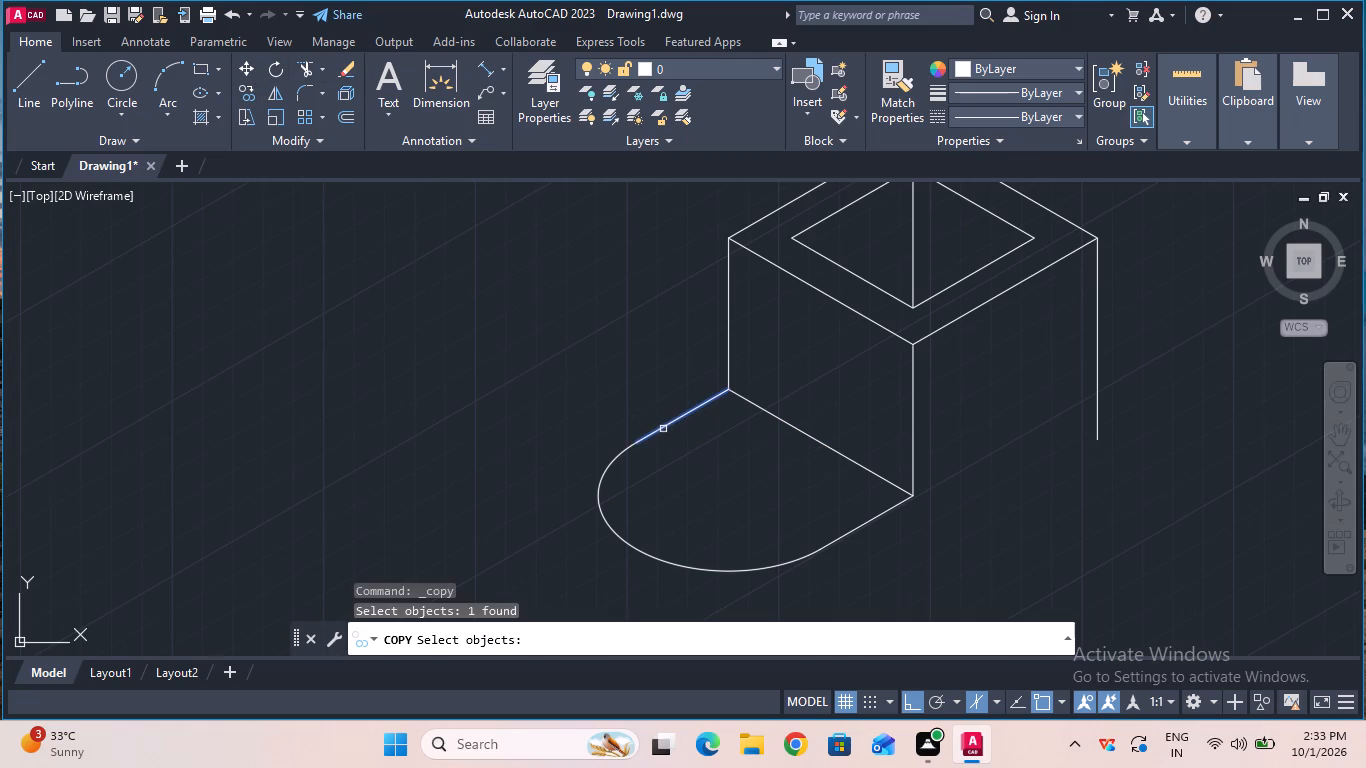
{"action": "left_click", "coordinate": [613, 526], "text": "shift"}
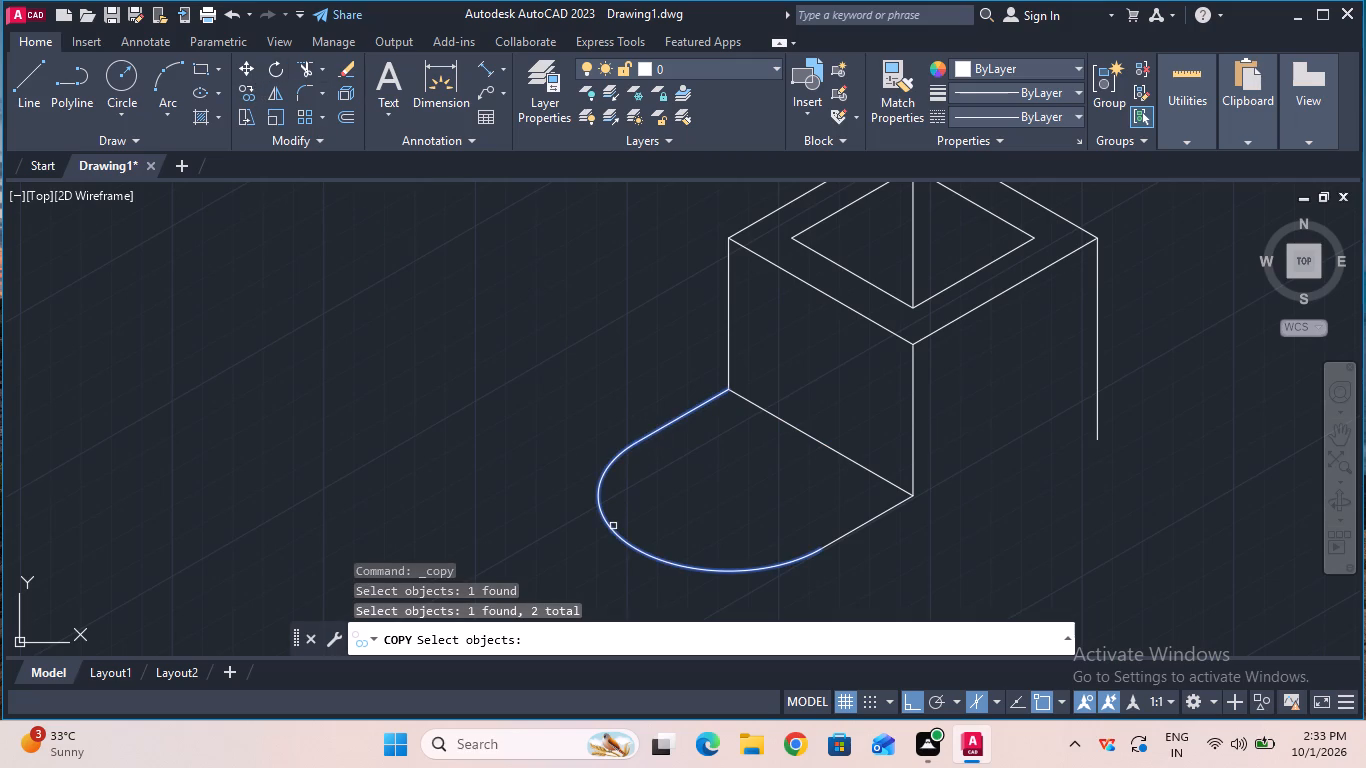
{"action": "left_click", "coordinate": [840, 536], "text": "shift"}
{"action": "key", "text": "Return"}
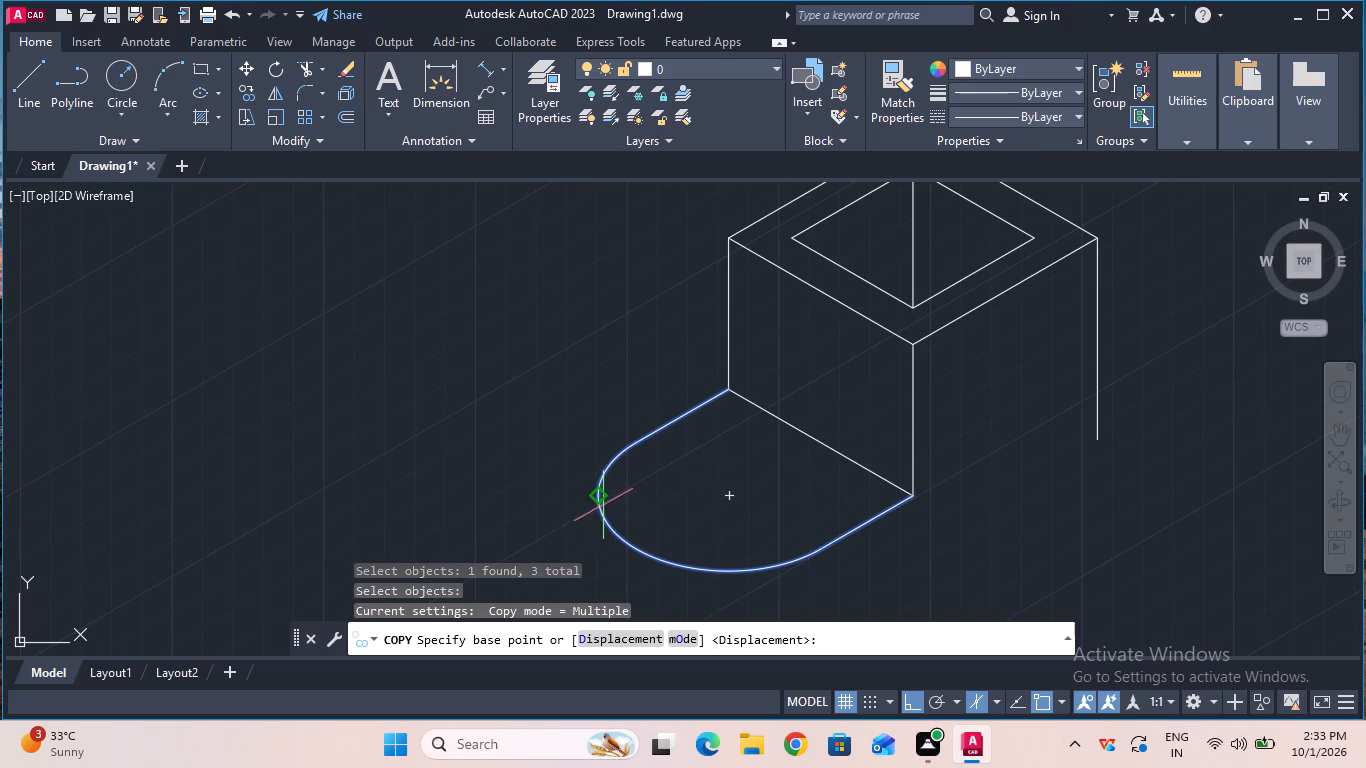
{"action": "left_click", "coordinate": [600, 497]}
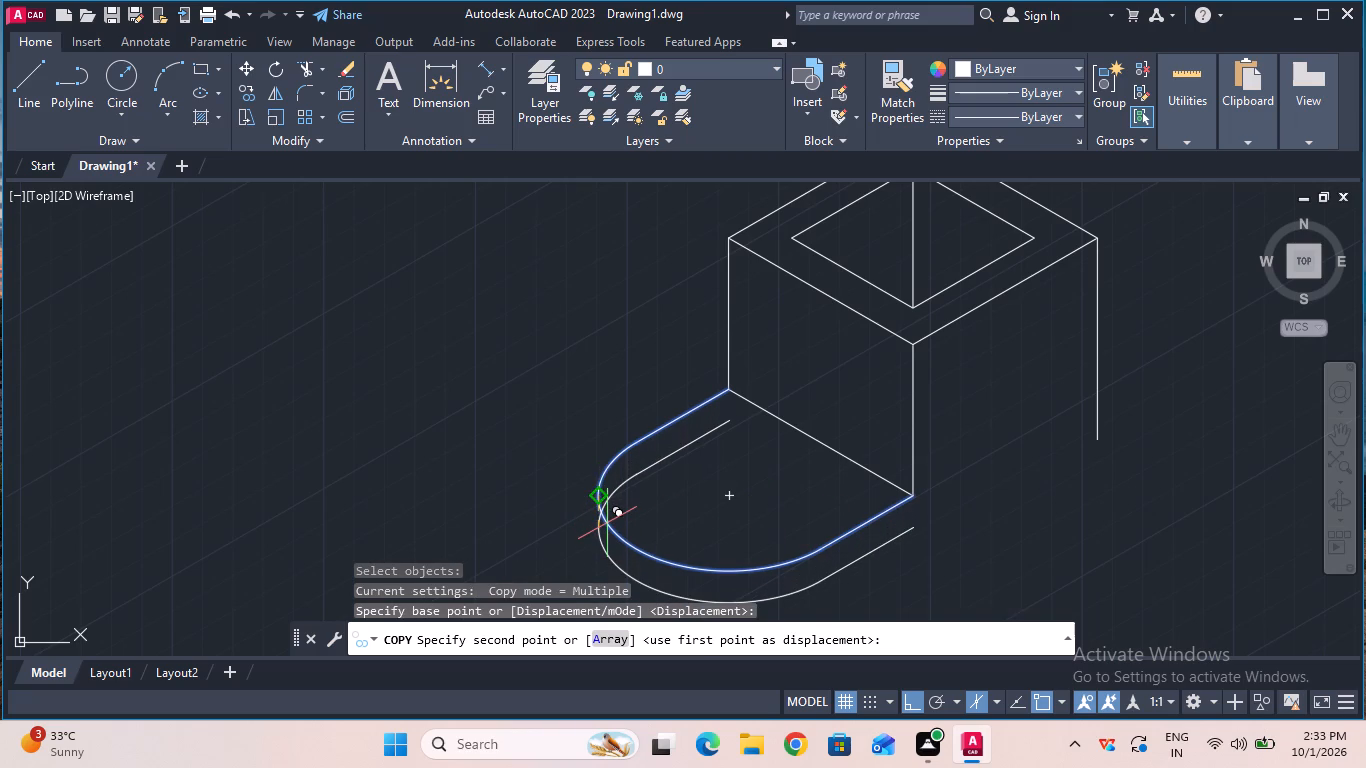
{"action": "type", "text": "18"}
{"action": "key", "text": "Return"}
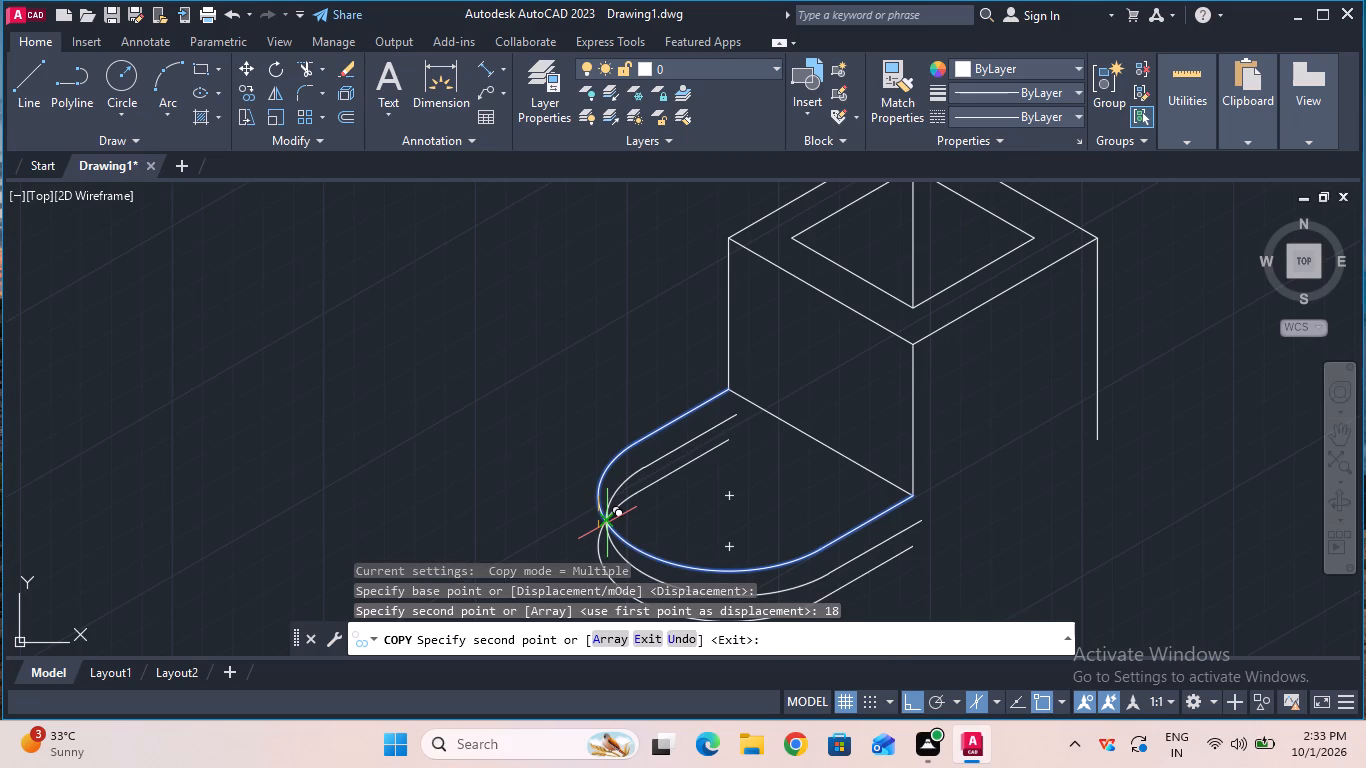
{"action": "key", "text": "Escape"}
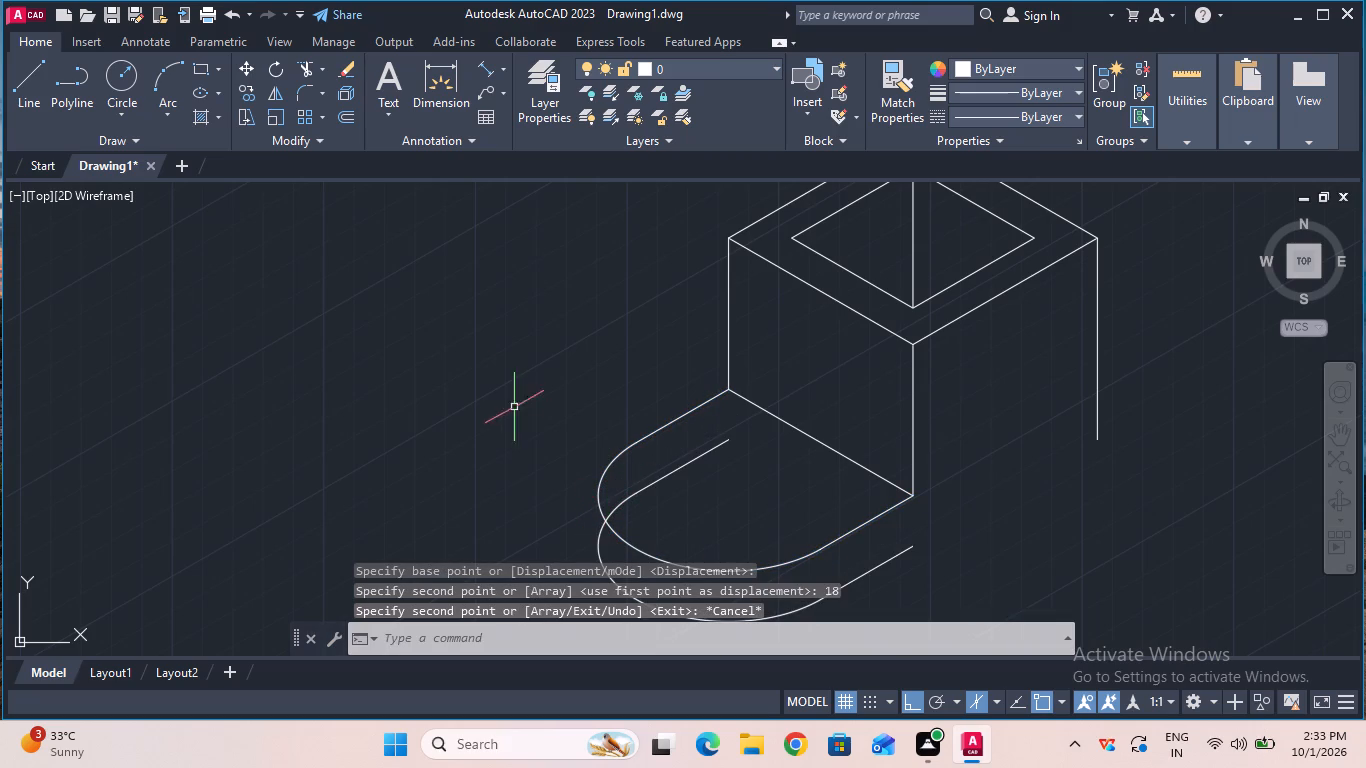
Trim away the lower outline's back straight edge and the part of its arc lying inside the base's top outline.
{"action": "left_click", "coordinate": [304, 76]}
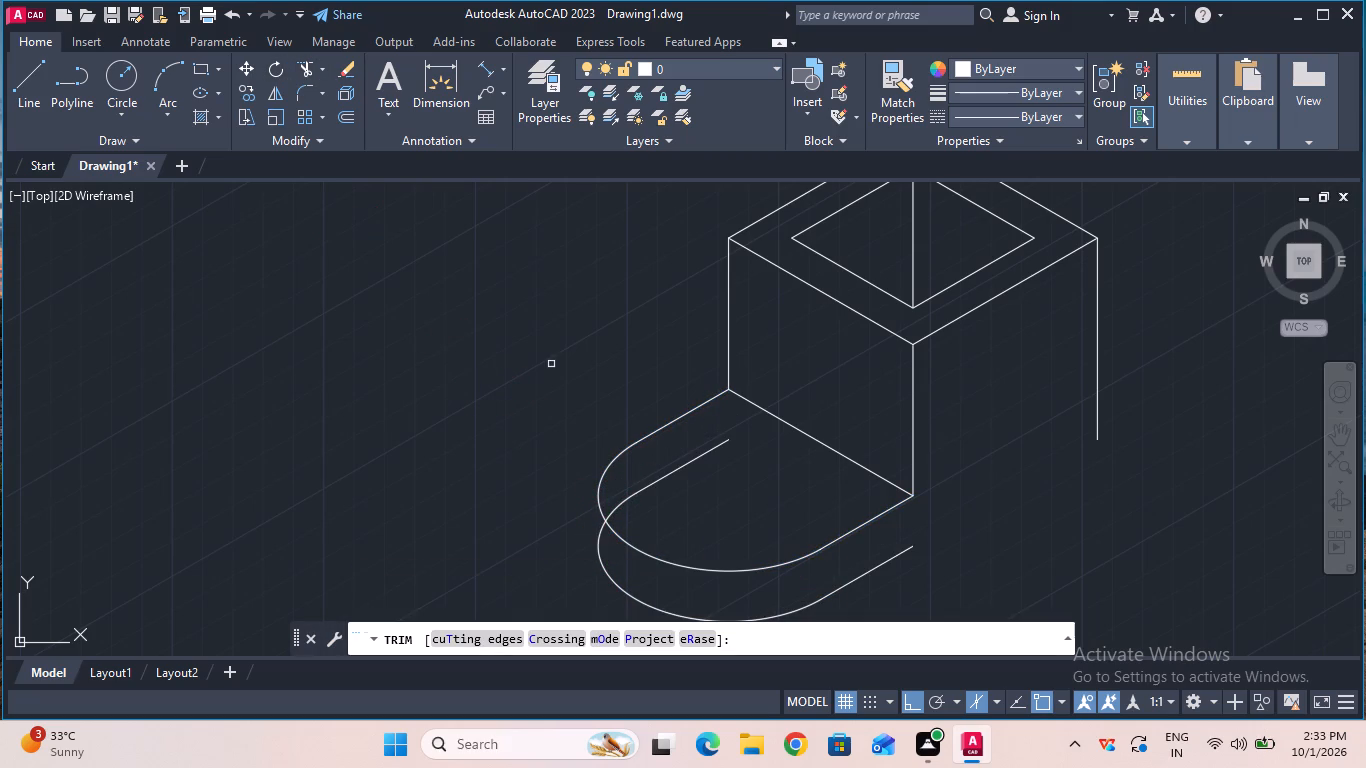
{"action": "left_click", "coordinate": [685, 464]}
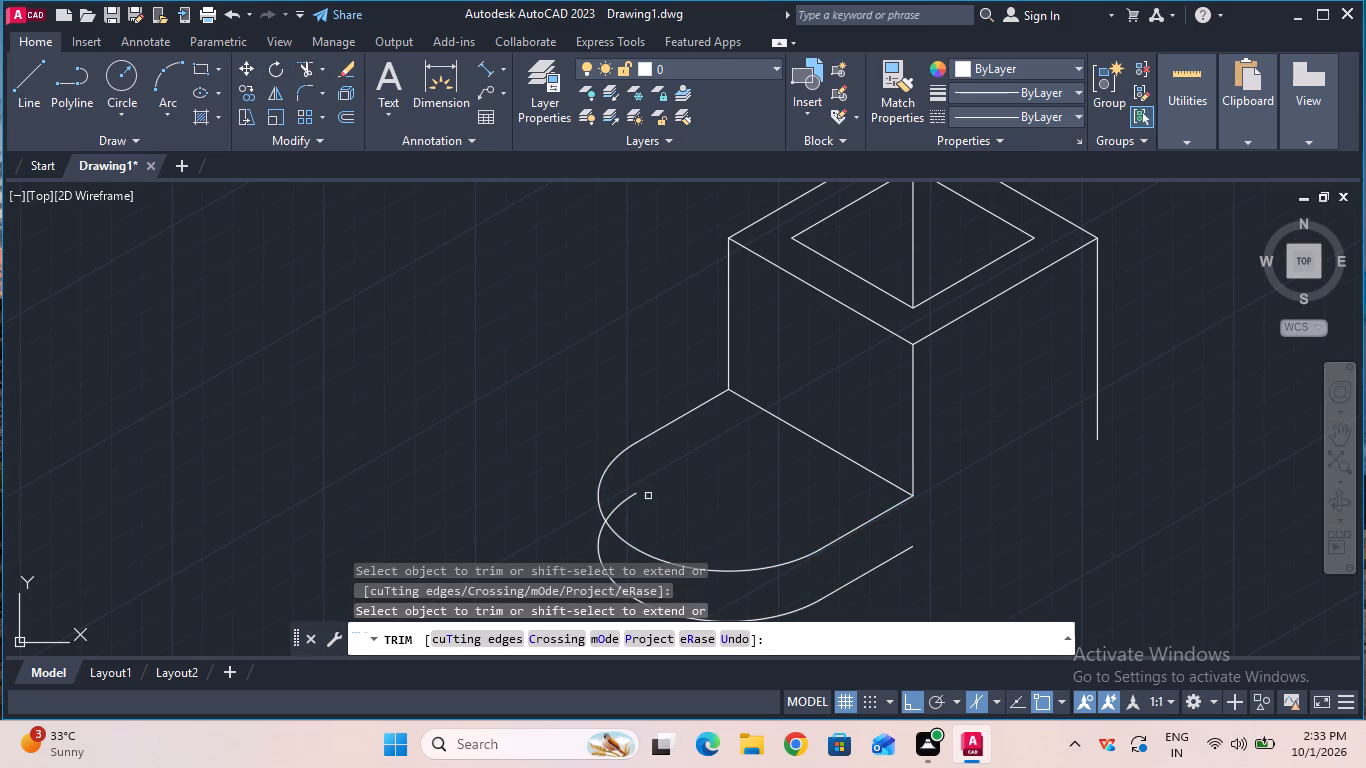
{"action": "left_click", "coordinate": [630, 499]}
{"action": "key", "text": "Escape"}
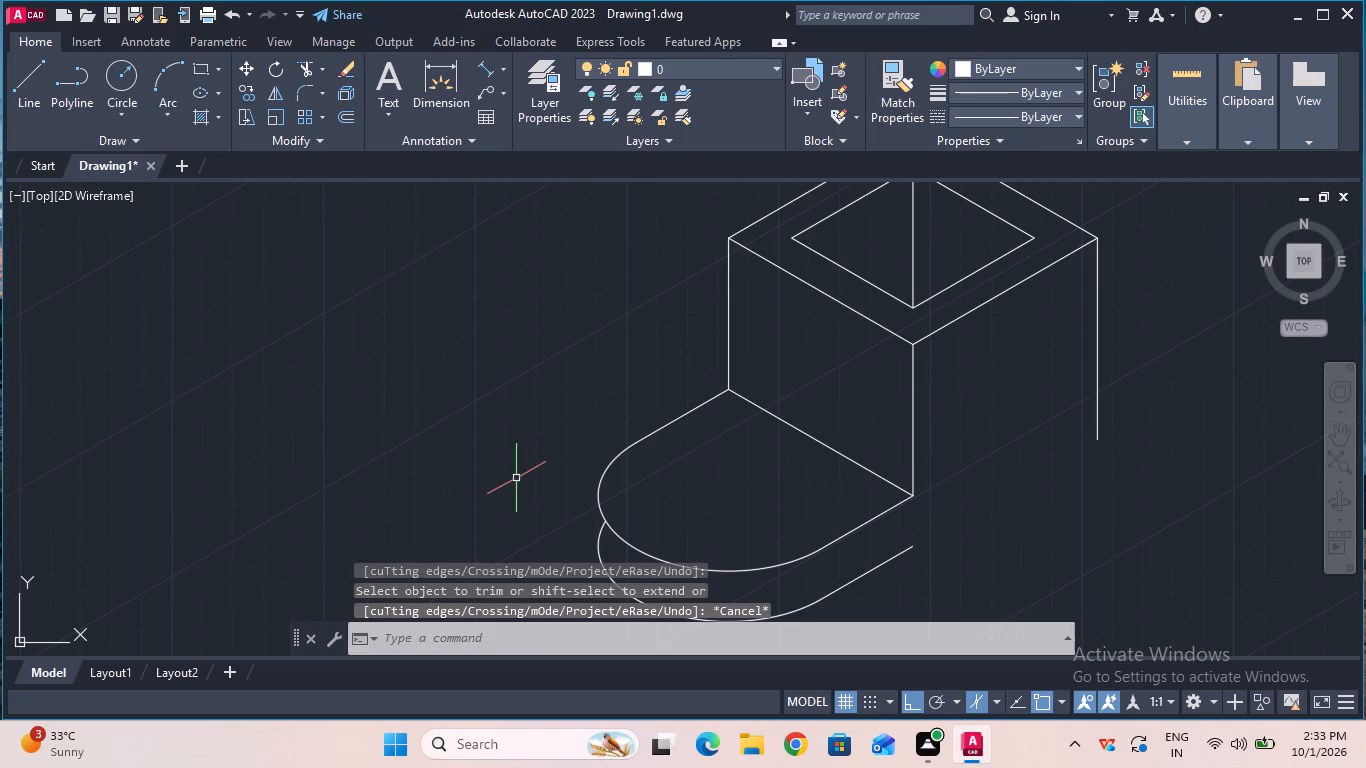
Draw a vertical line joining the left quadrants of the base's lower and upper end arcs.
{"action": "left_click", "coordinate": [24, 98]}
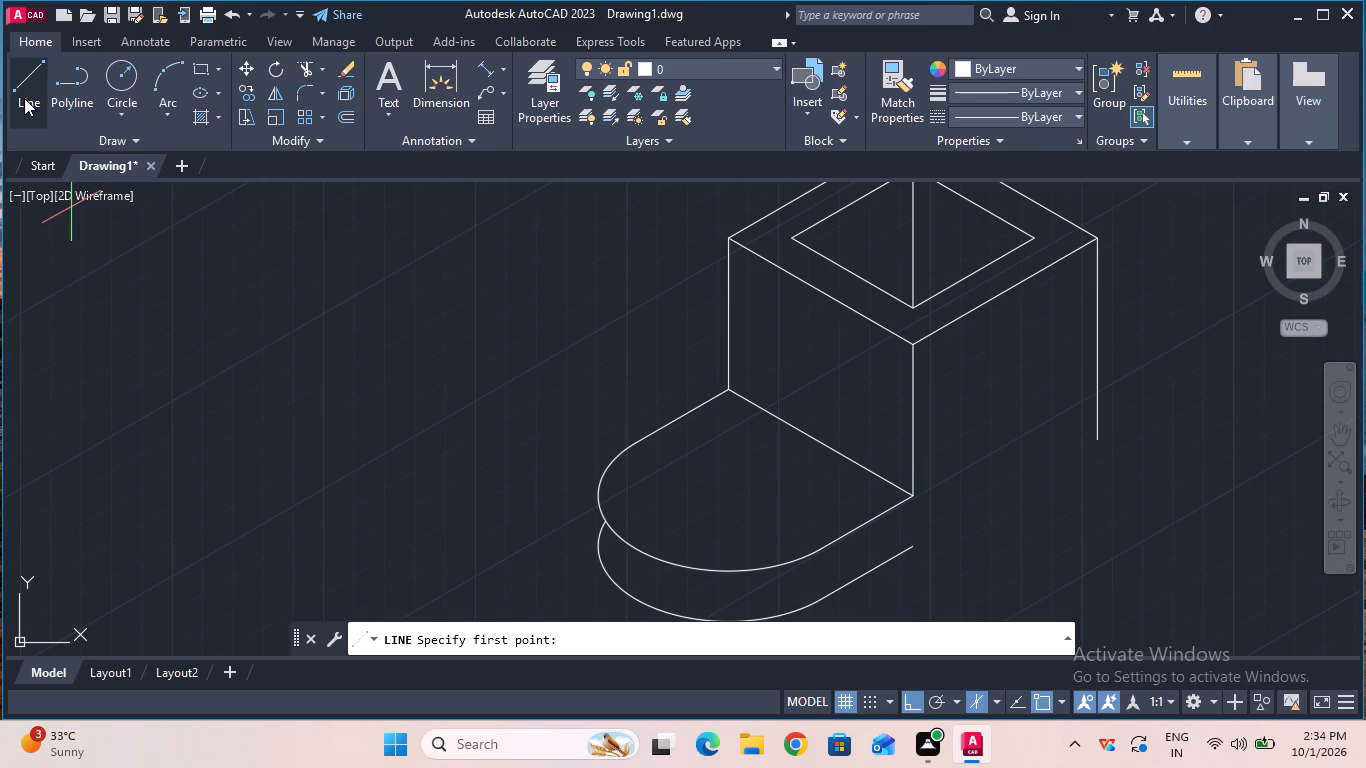
{"action": "left_click", "coordinate": [599, 548]}
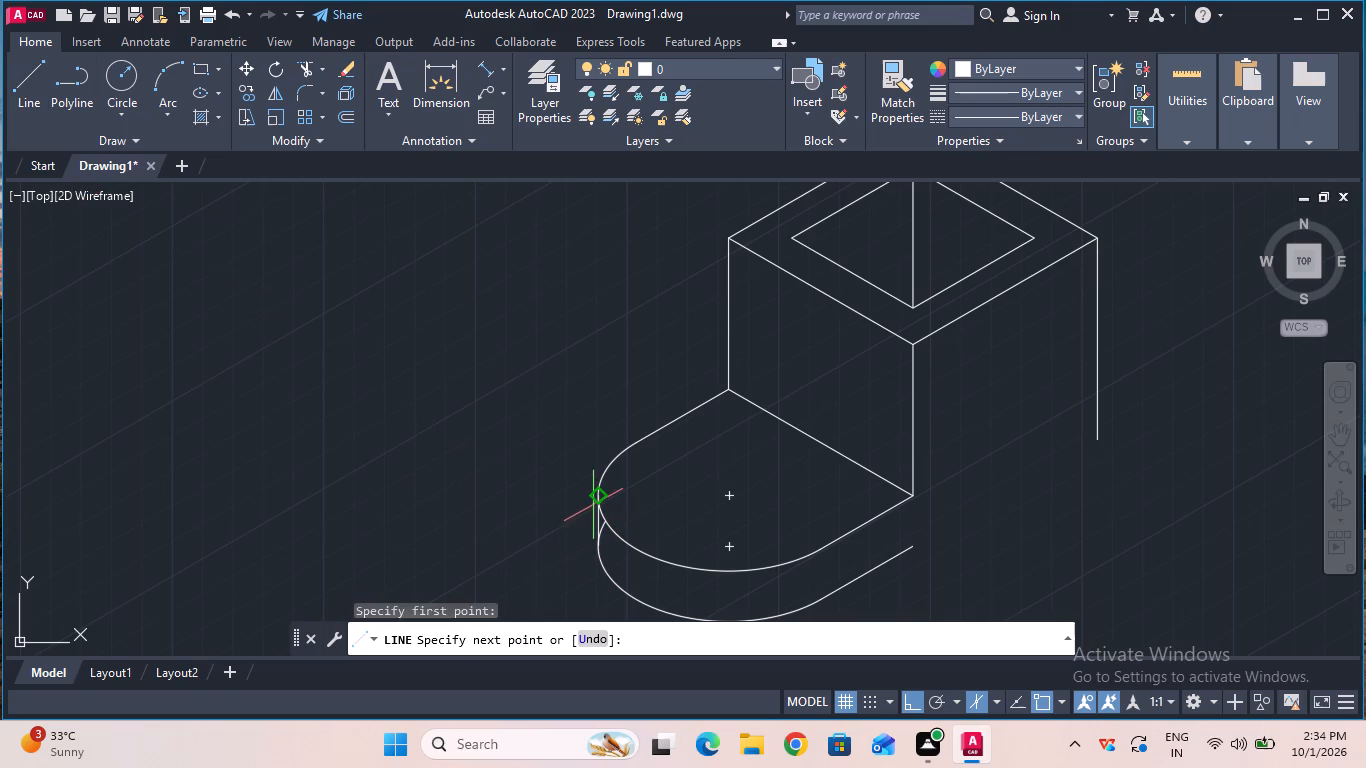
{"action": "left_click", "coordinate": [593, 499]}
{"action": "key", "text": "Escape"}
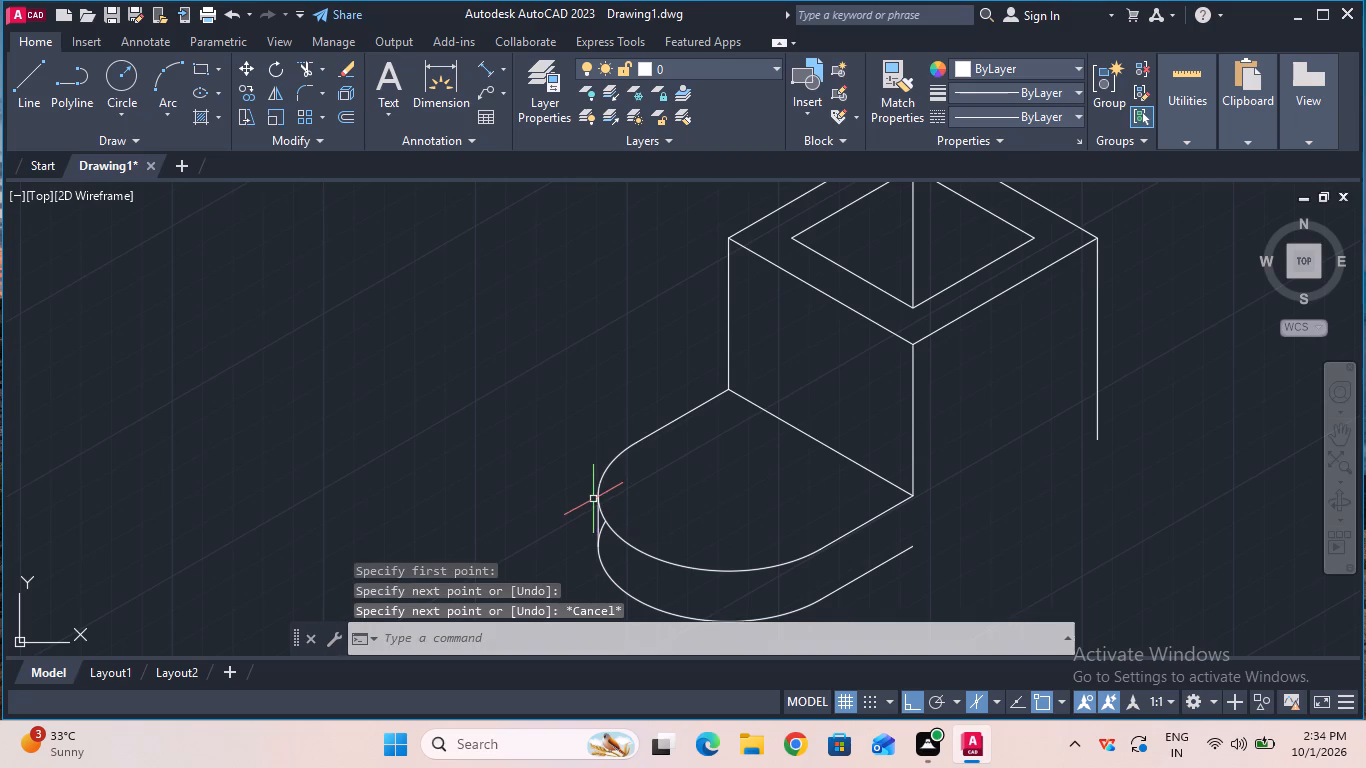
{"action": "scroll", "coordinate": [599, 524], "scroll_direction": "up", "scroll_amount": 2, "text": "ctrl"}
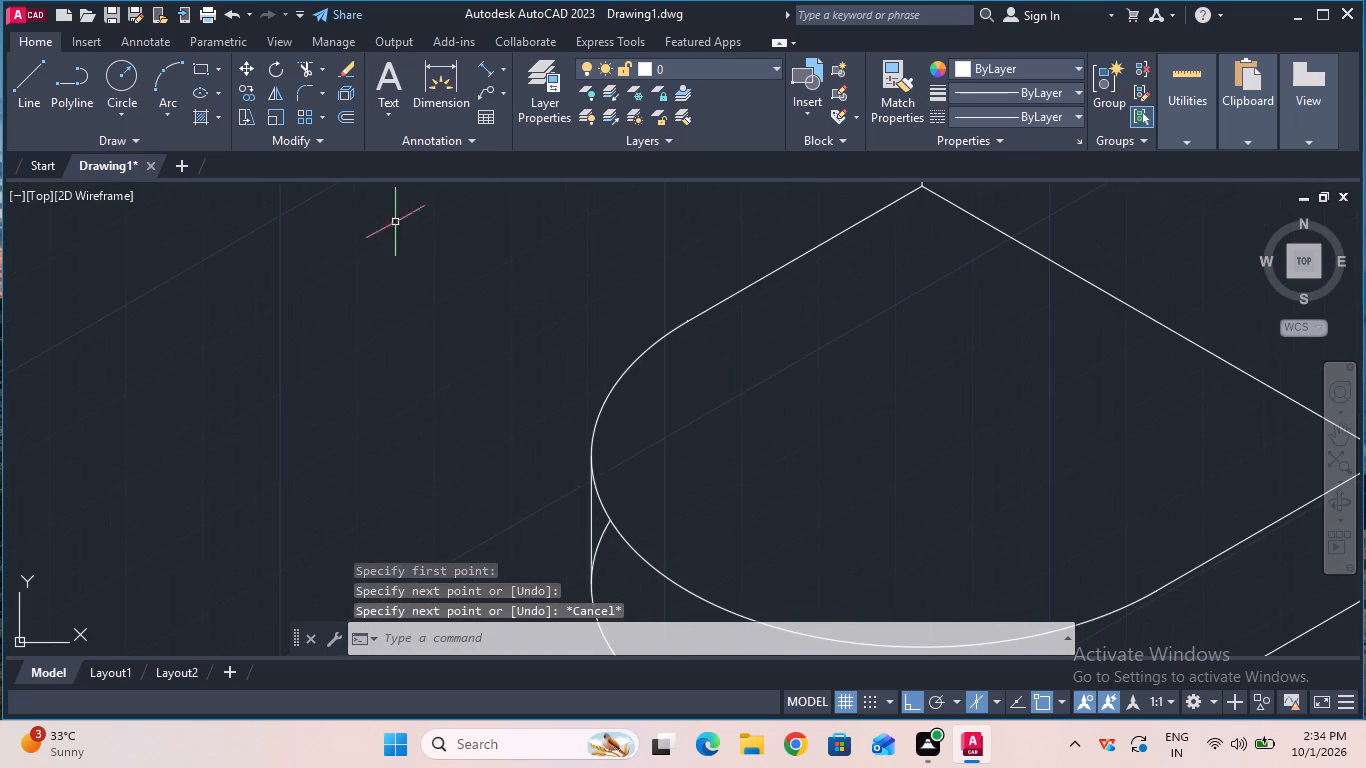
Trim away the leftover piece of the lower end arc between the vertical tangent line and the base's top outline.
{"action": "left_click", "coordinate": [310, 66]}
{"action": "left_click", "coordinate": [602, 536]}
{"action": "scroll", "coordinate": [602, 536], "scroll_direction": "down", "scroll_amount": 3, "text": "ctrl"}
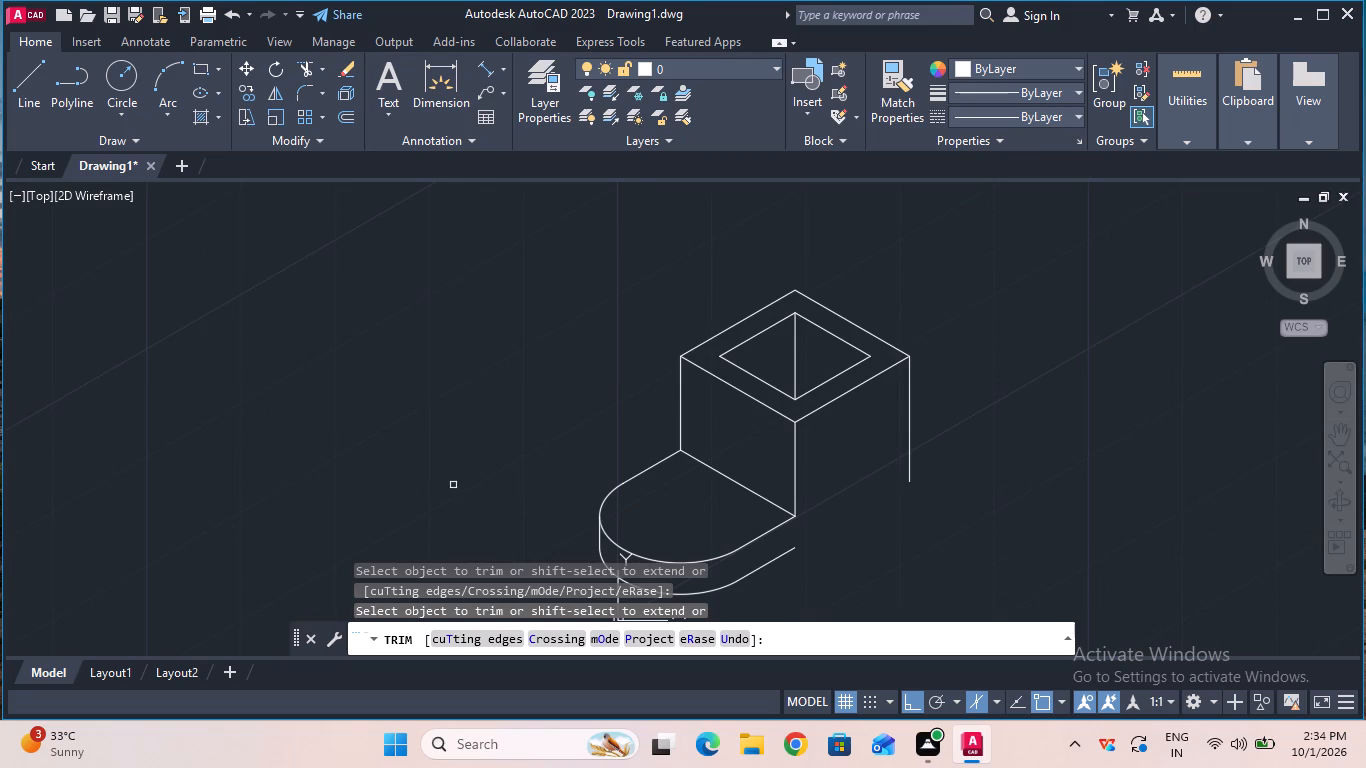
{"action": "key", "text": "Escape"}
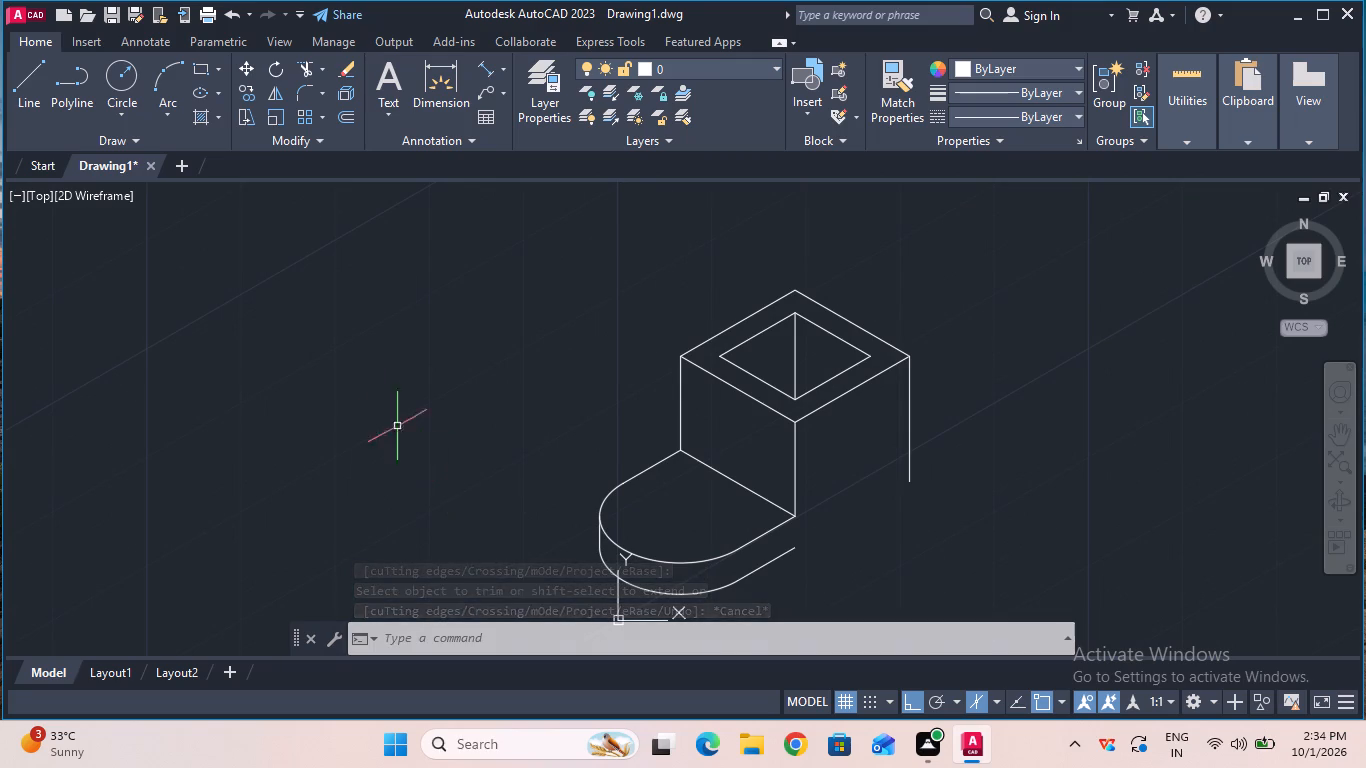
Extend the base's lower front straight edge to the bottom end of the block's outer right vertical edge.
{"action": "left_click", "coordinate": [321, 72]}
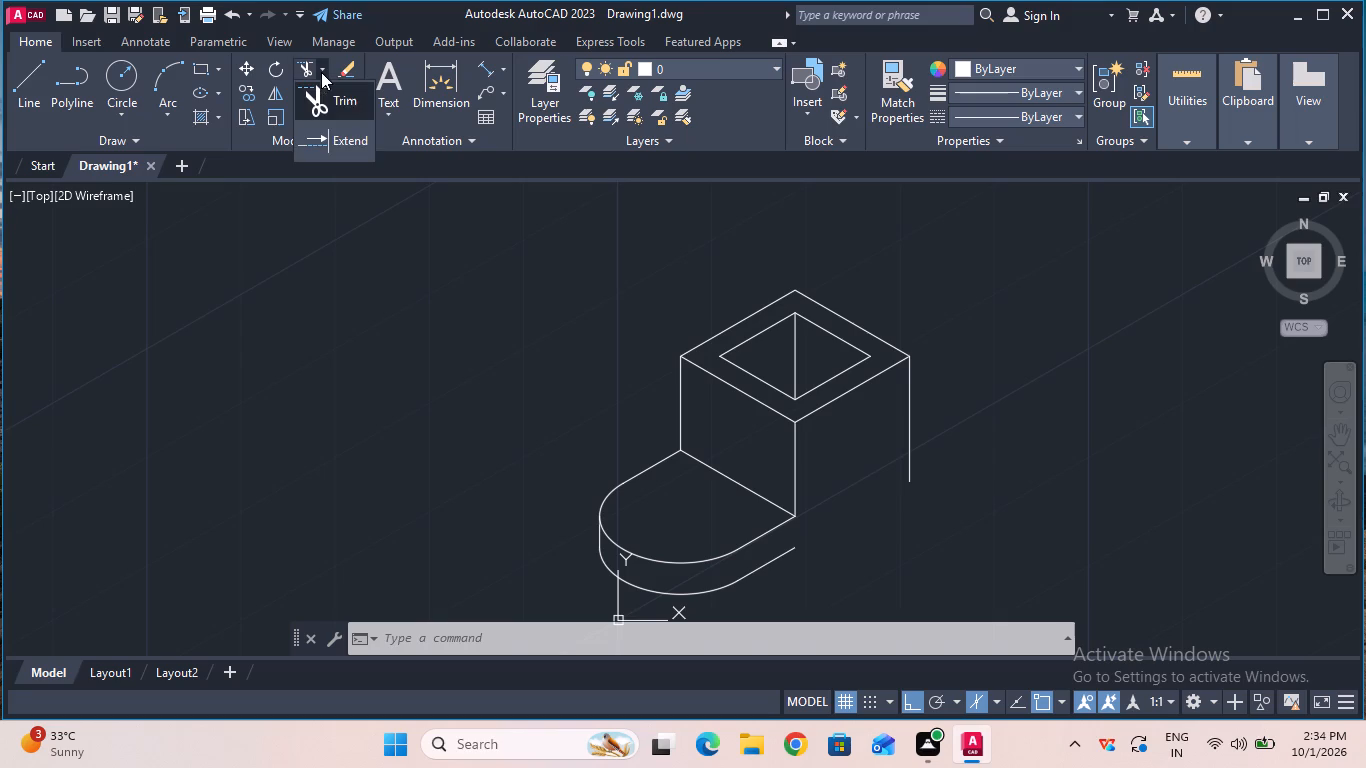
{"action": "left_click", "coordinate": [347, 144]}
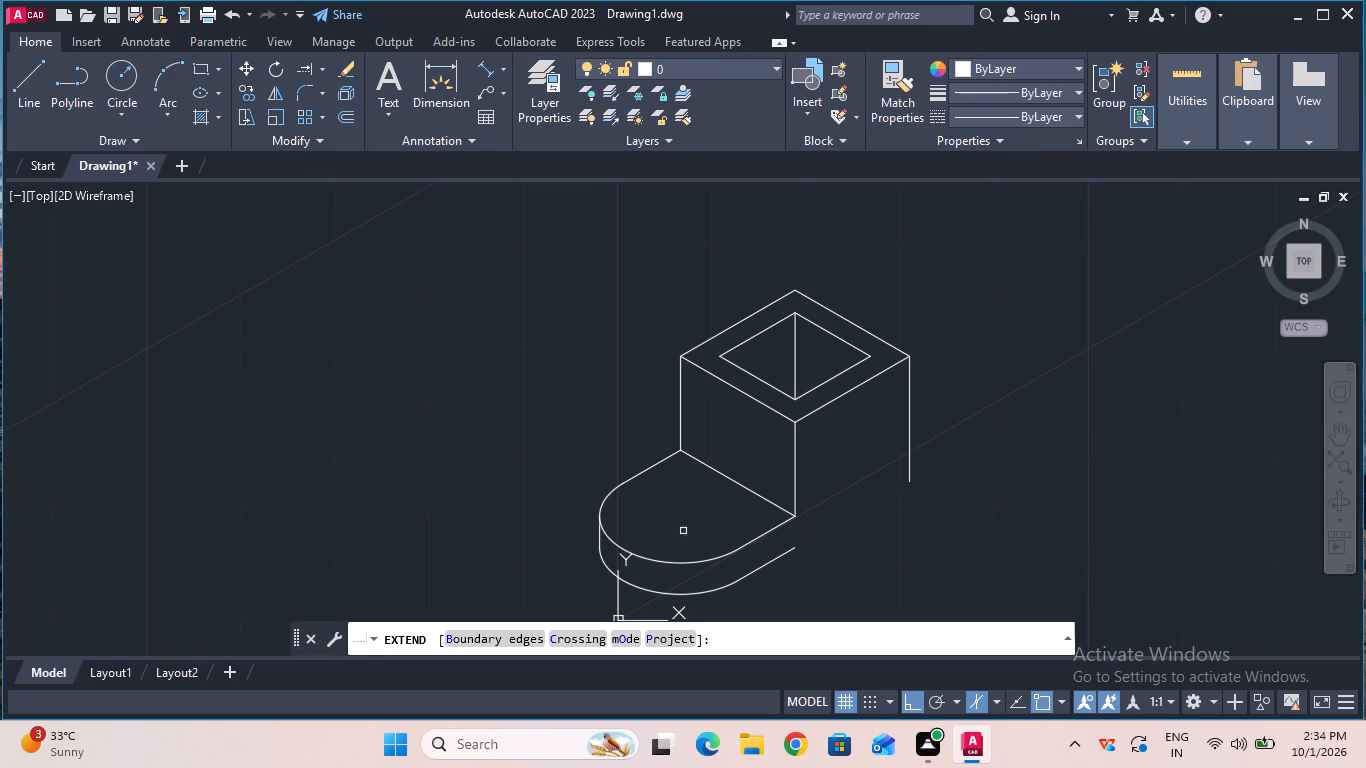
{"action": "left_click", "coordinate": [773, 561]}
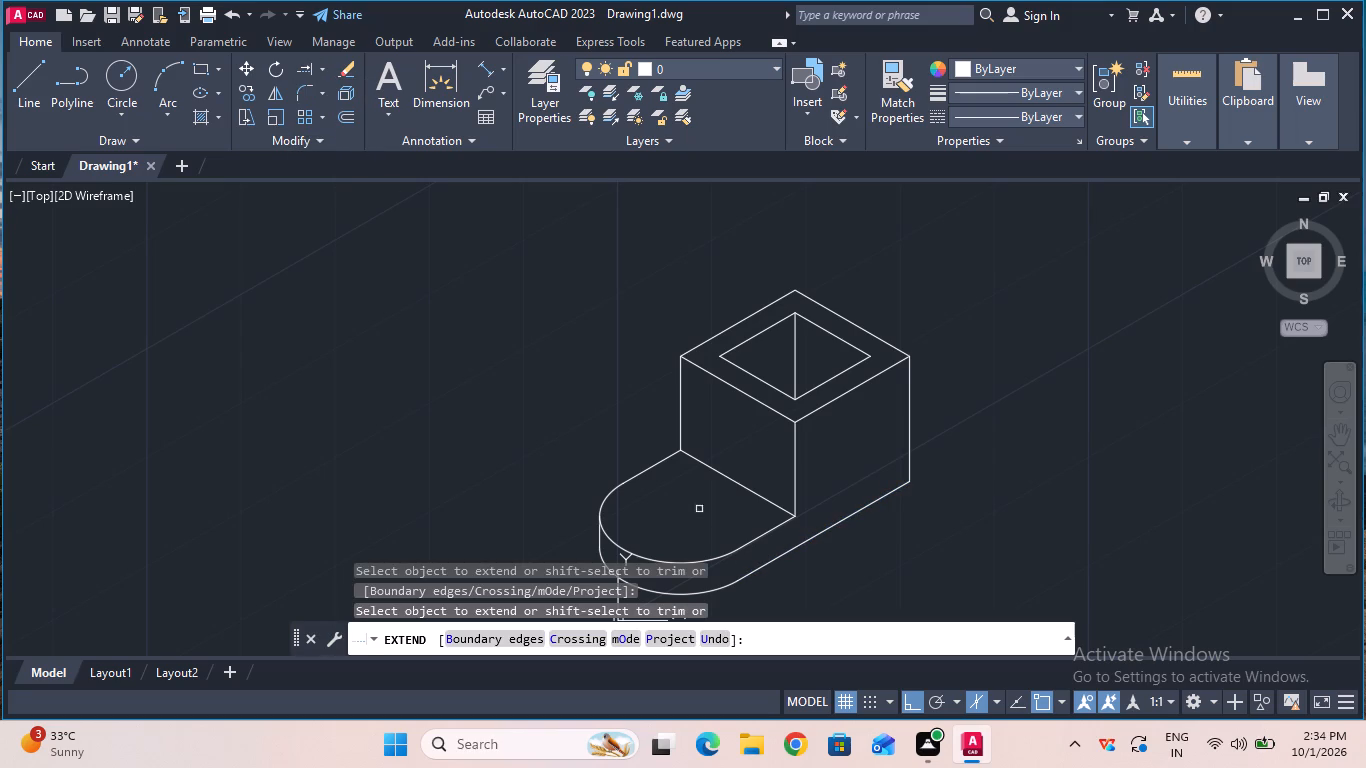
{"action": "key", "text": "grave"}
{"action": "key", "text": "Escape"}
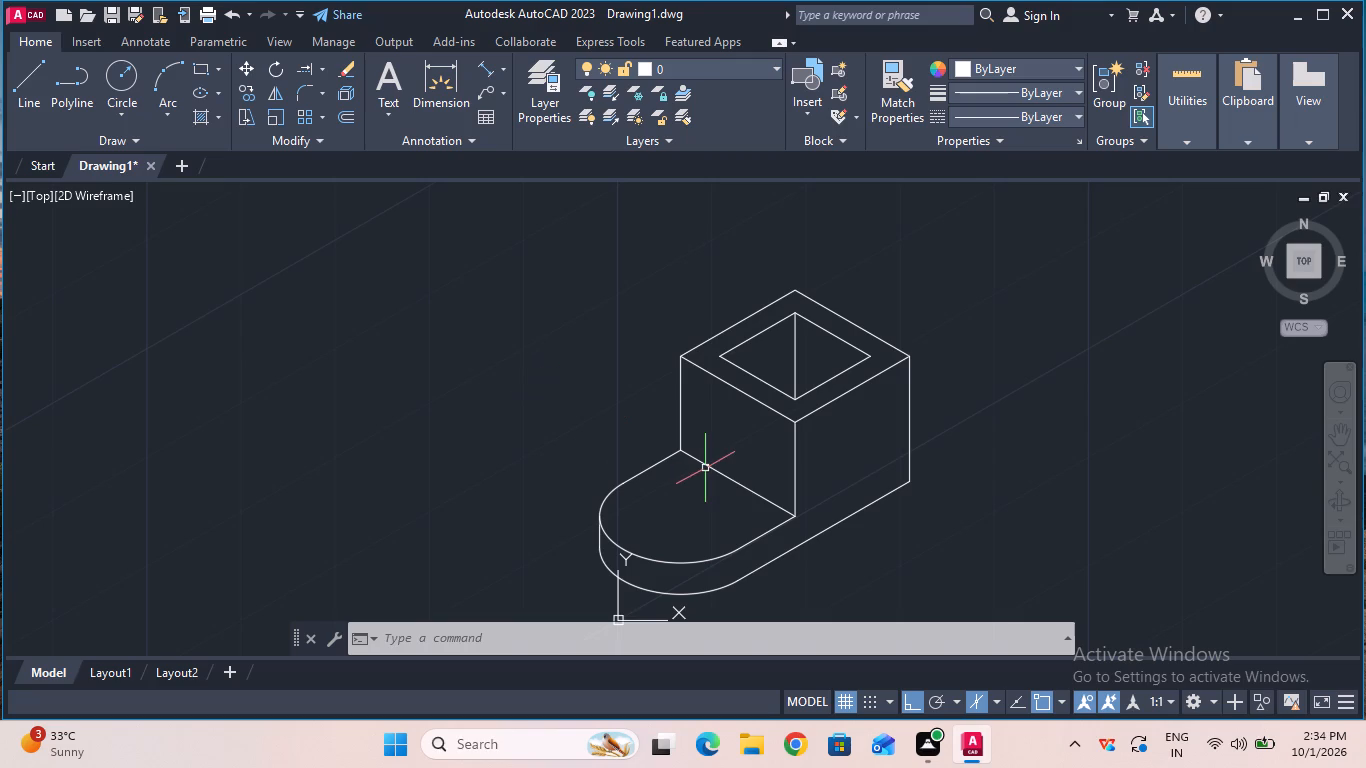
Copy the line where the block's front-left face meets the base 72 mm along the base toward its rounded end.
{"action": "scroll", "coordinate": [705, 468], "scroll_direction": "up", "scroll_amount": 1, "text": "ctrl"}
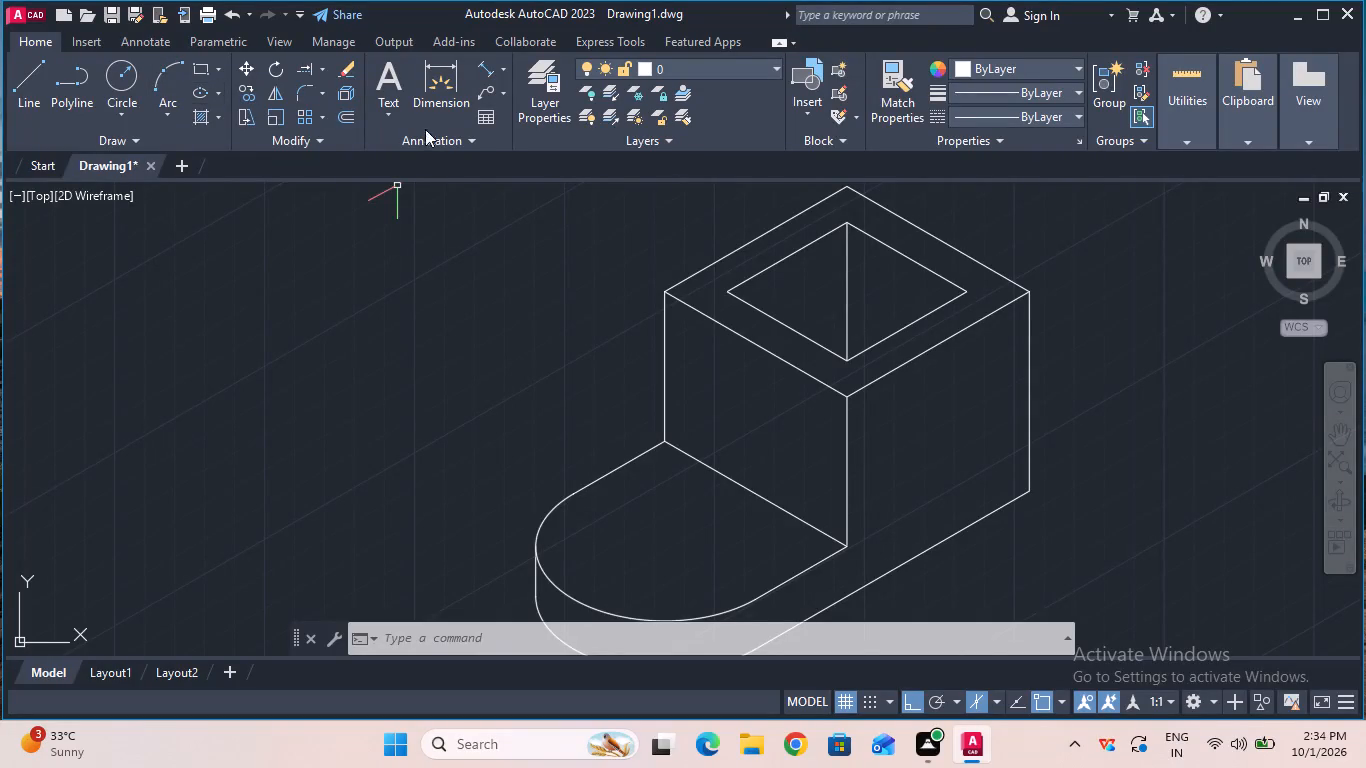
{"action": "double_click", "coordinate": [247, 87]}
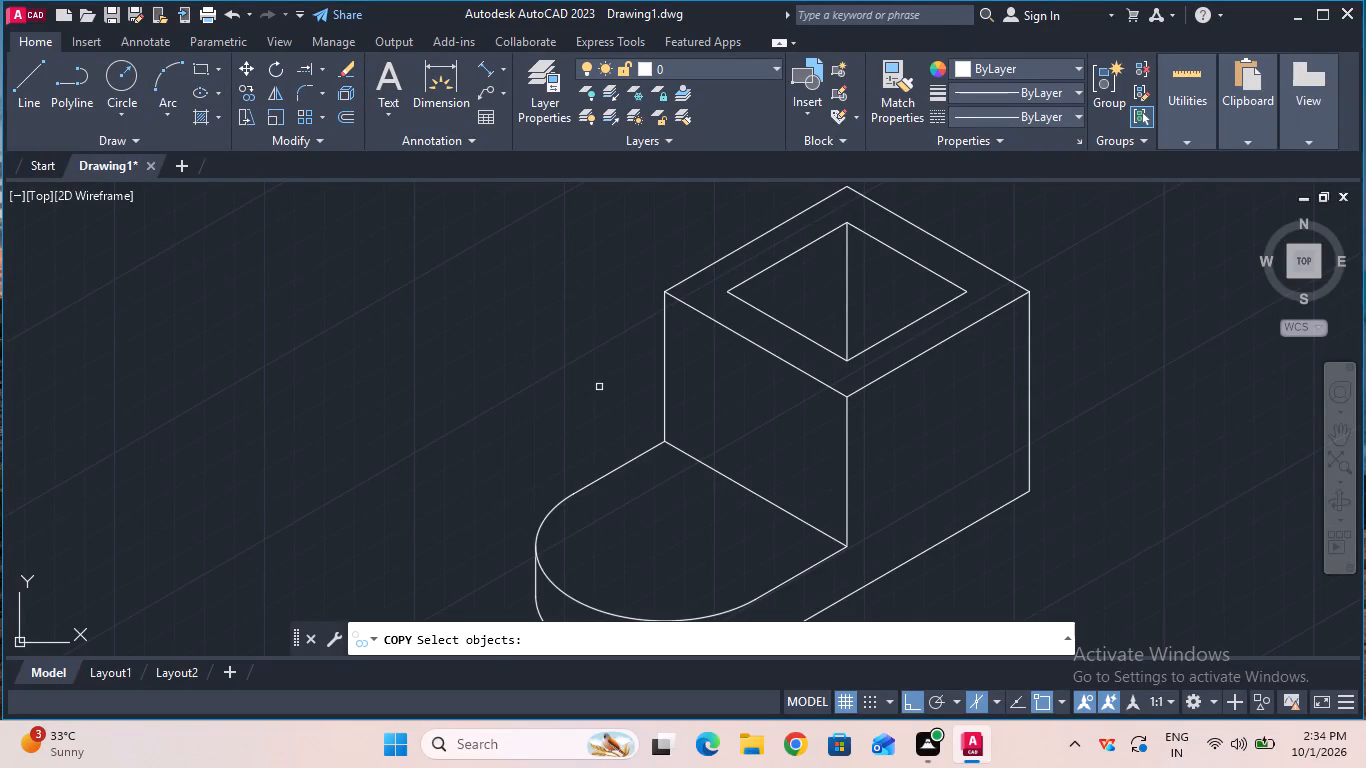
{"action": "left_click", "coordinate": [732, 477]}
{"action": "key", "text": "Return"}
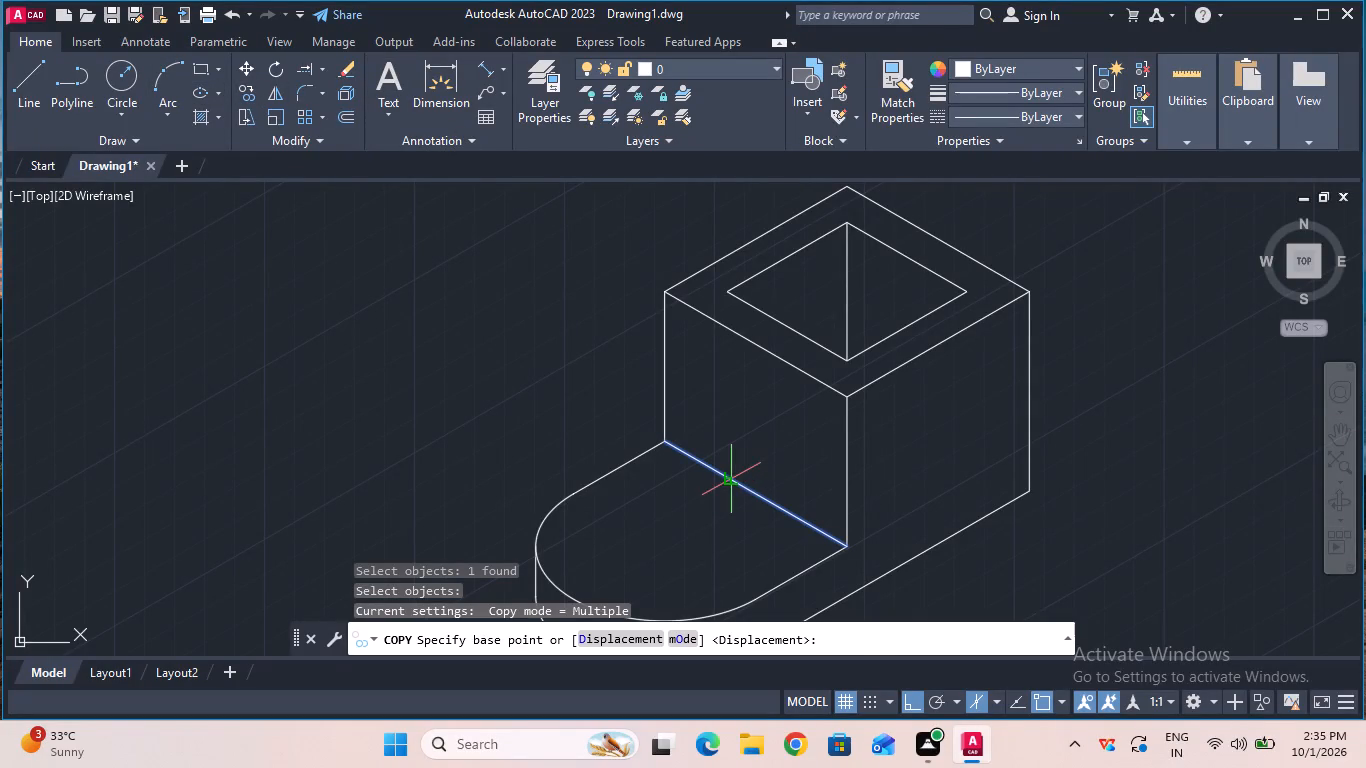
{"action": "left_click", "coordinate": [729, 485]}
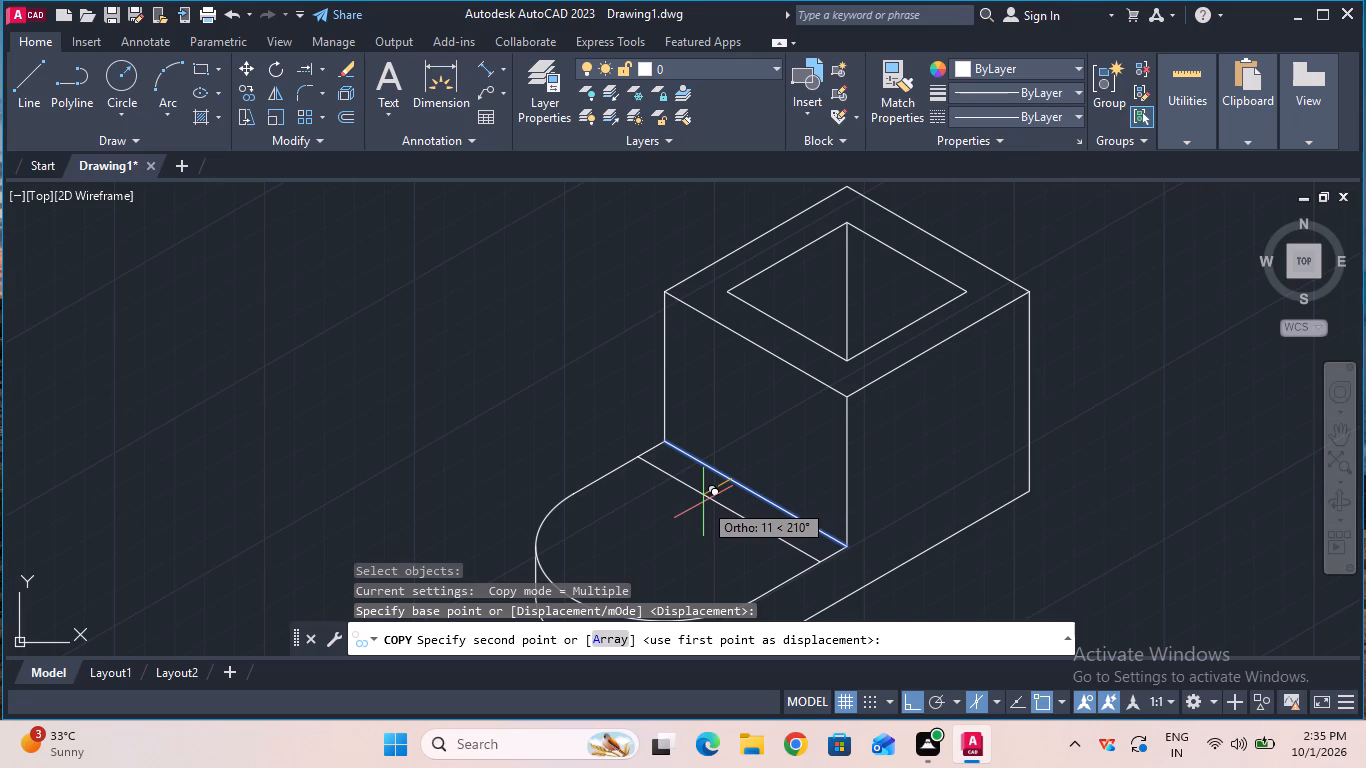
{"action": "type", "text": "72"}
{"action": "key", "text": "Return"}
{"action": "key", "text": "Escape"}
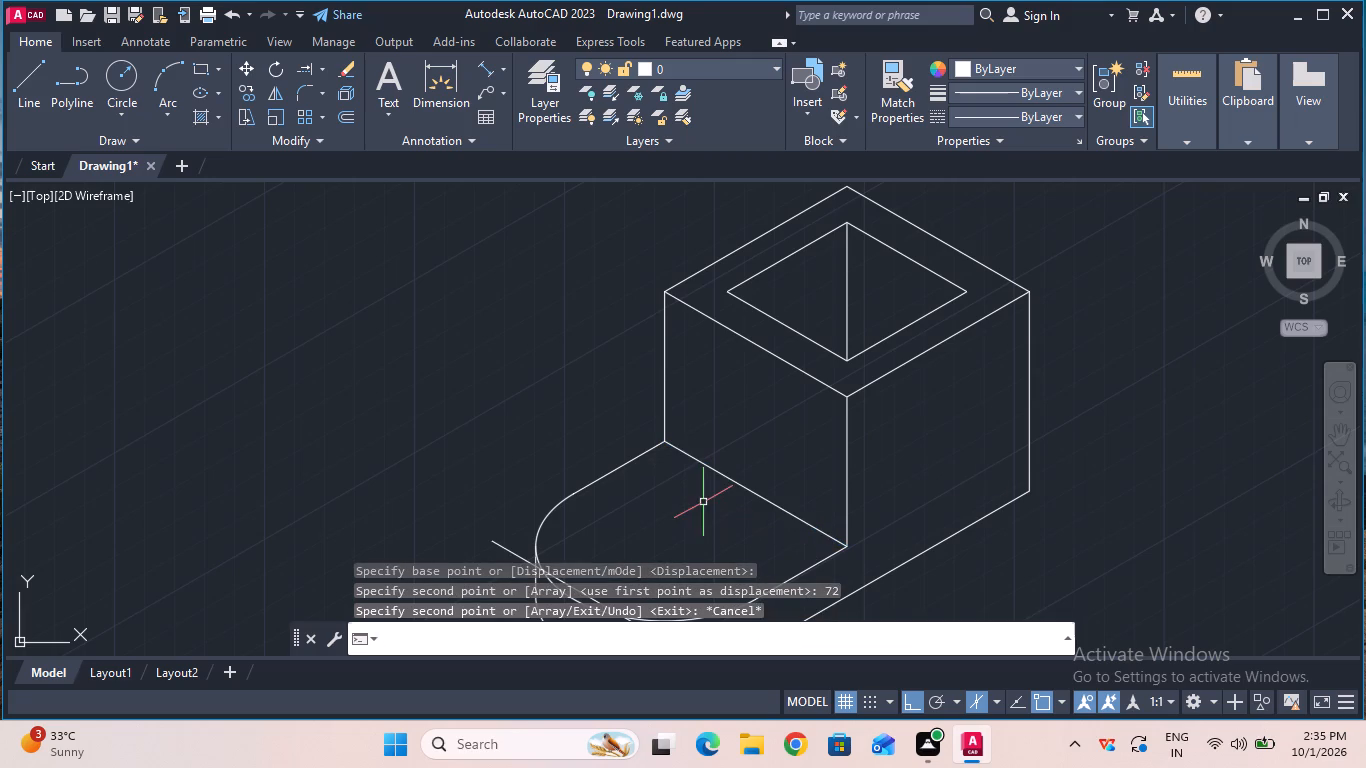
Trim the copied line's two ends back to the base's top end arc, leaving only the chord inside it.
{"action": "left_click", "coordinate": [1327, 436]}
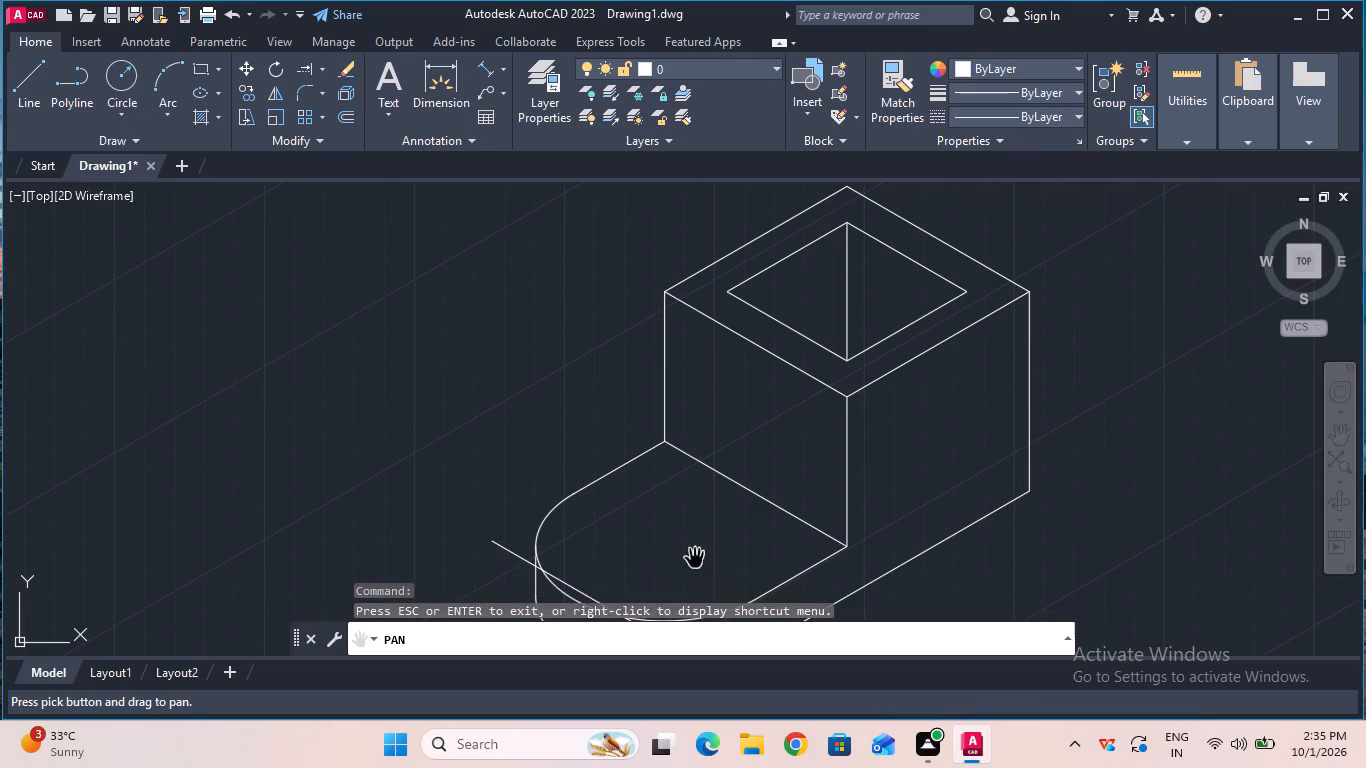
{"action": "left_click_drag", "start_coordinate": [679, 555], "coordinate": [702, 467]}
{"action": "key", "text": "Escape"}
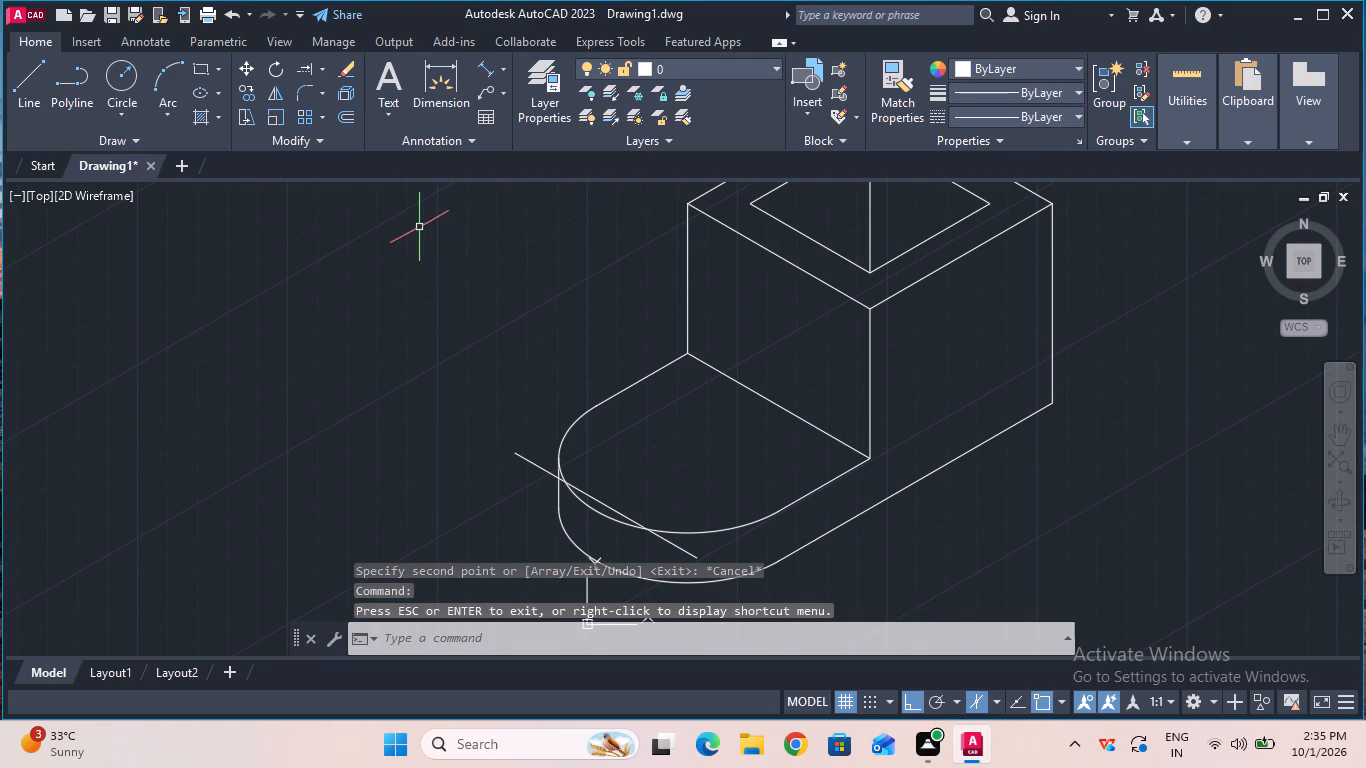
{"action": "left_click", "coordinate": [324, 69]}
{"action": "left_click", "coordinate": [334, 103]}
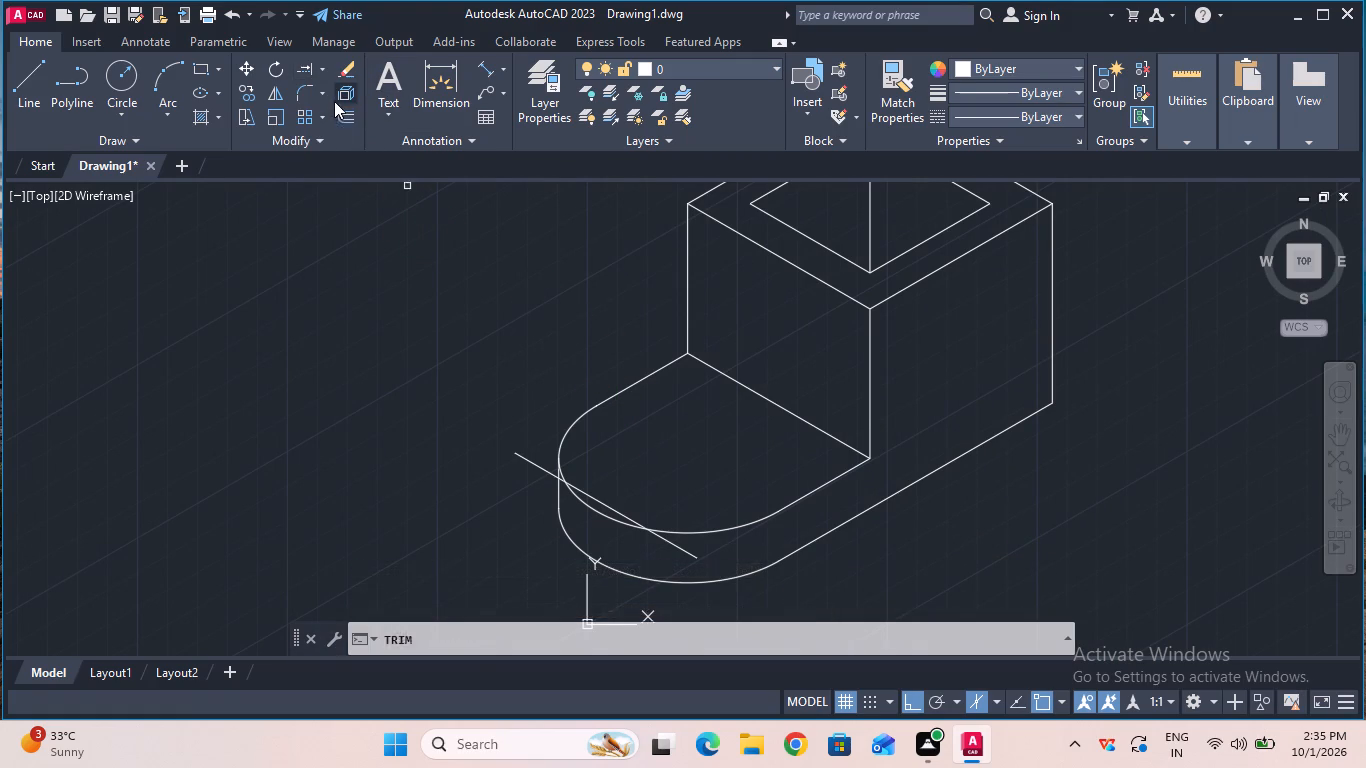
{"action": "left_click", "coordinate": [528, 456]}
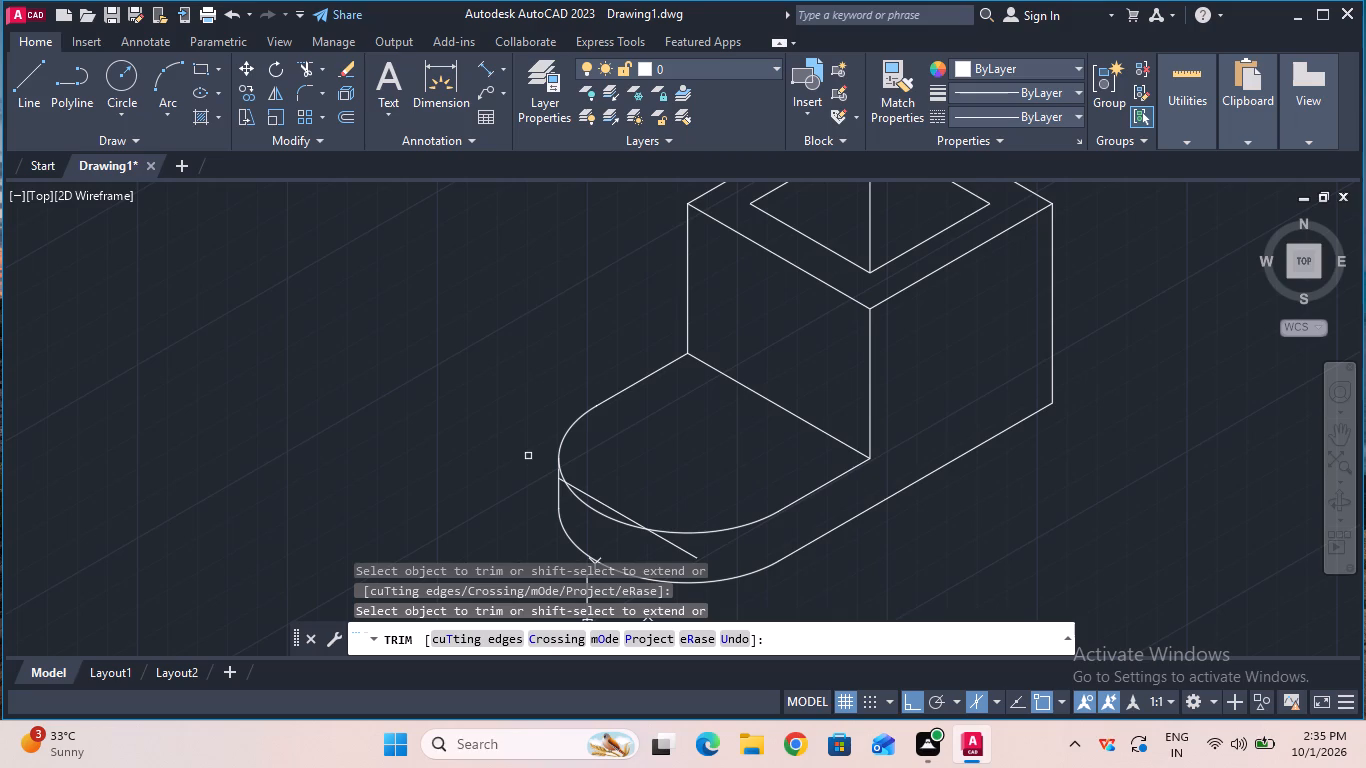
{"action": "left_click", "coordinate": [675, 547]}
{"action": "scroll", "coordinate": [546, 516], "scroll_direction": "up", "scroll_amount": 3, "text": "ctrl"}
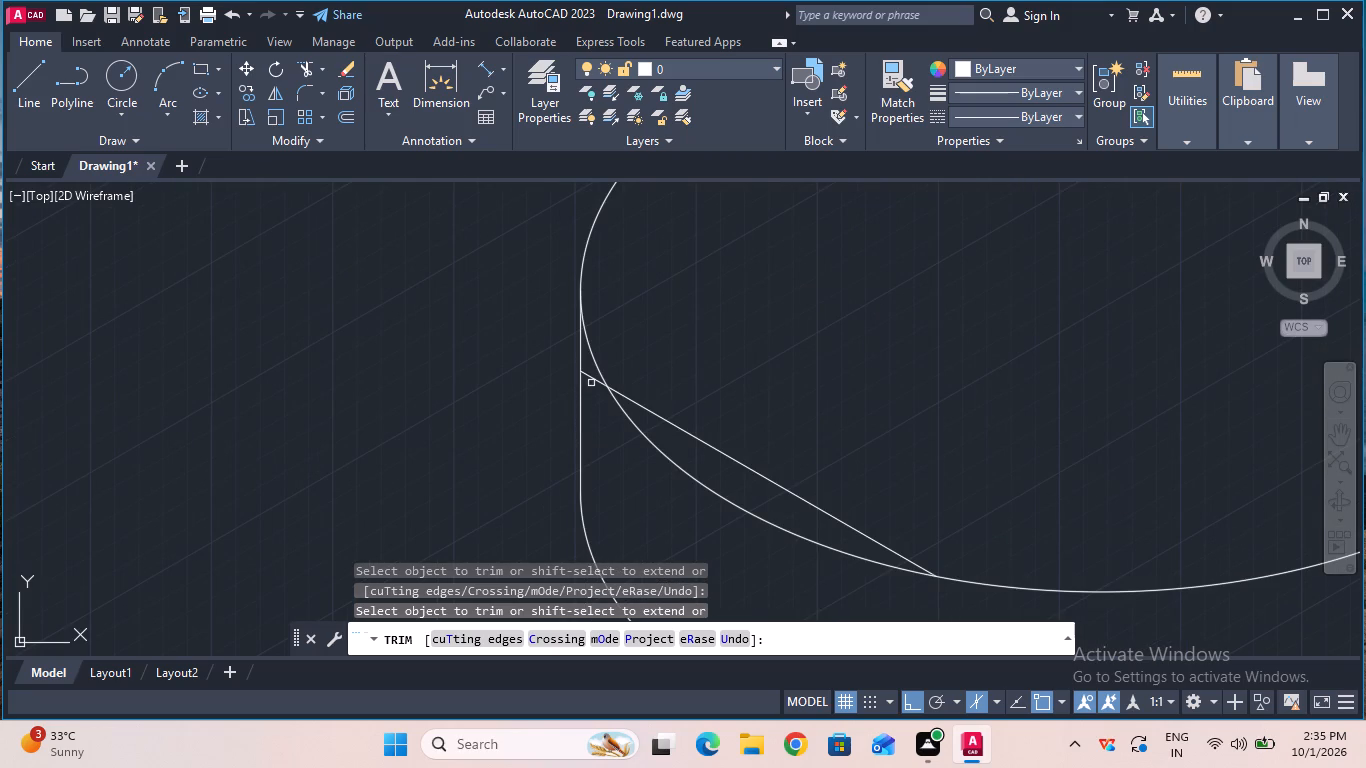
{"action": "left_click", "coordinate": [592, 380]}
{"action": "key", "text": "Escape"}
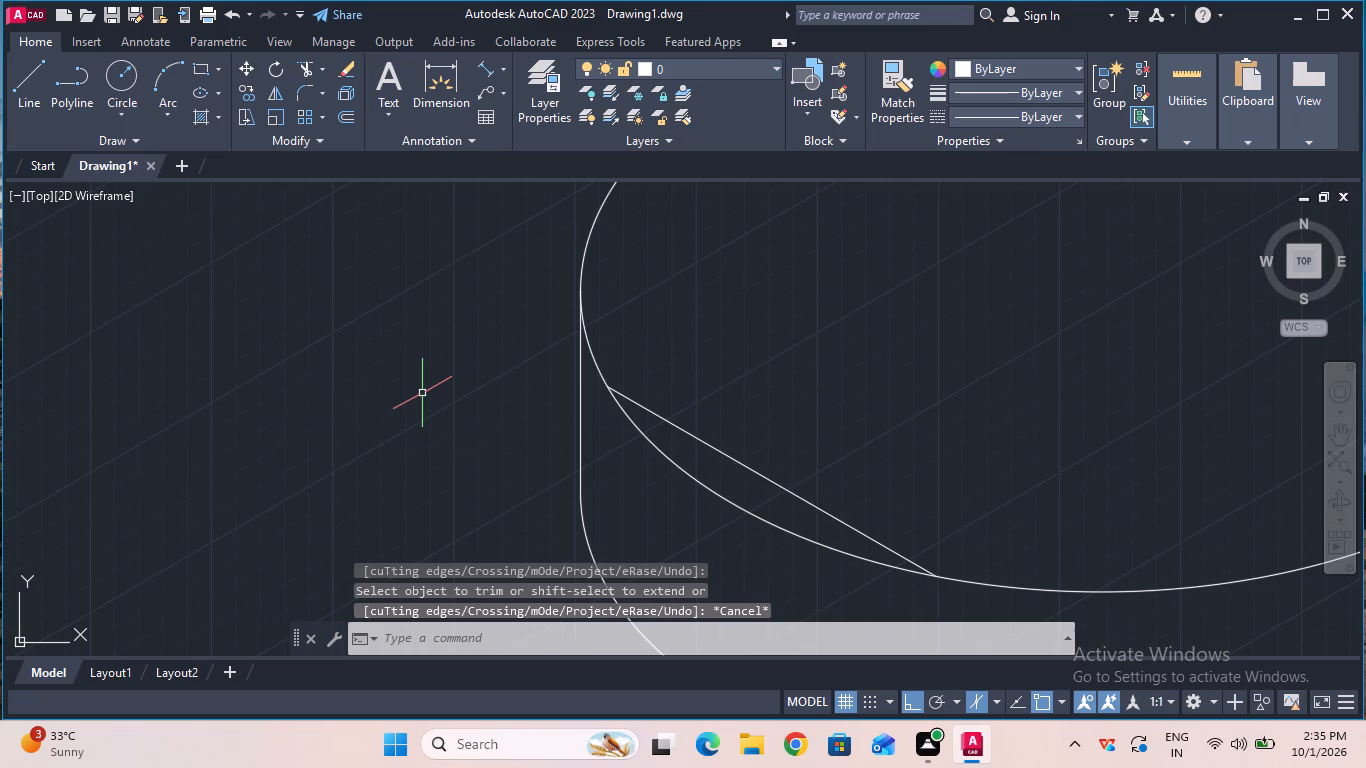
Check the length of the top opening's front-left edge with a trial aligned dimension, without placing it.
{"action": "scroll", "coordinate": [422, 393], "scroll_direction": "down", "scroll_amount": 3, "text": "ctrl"}
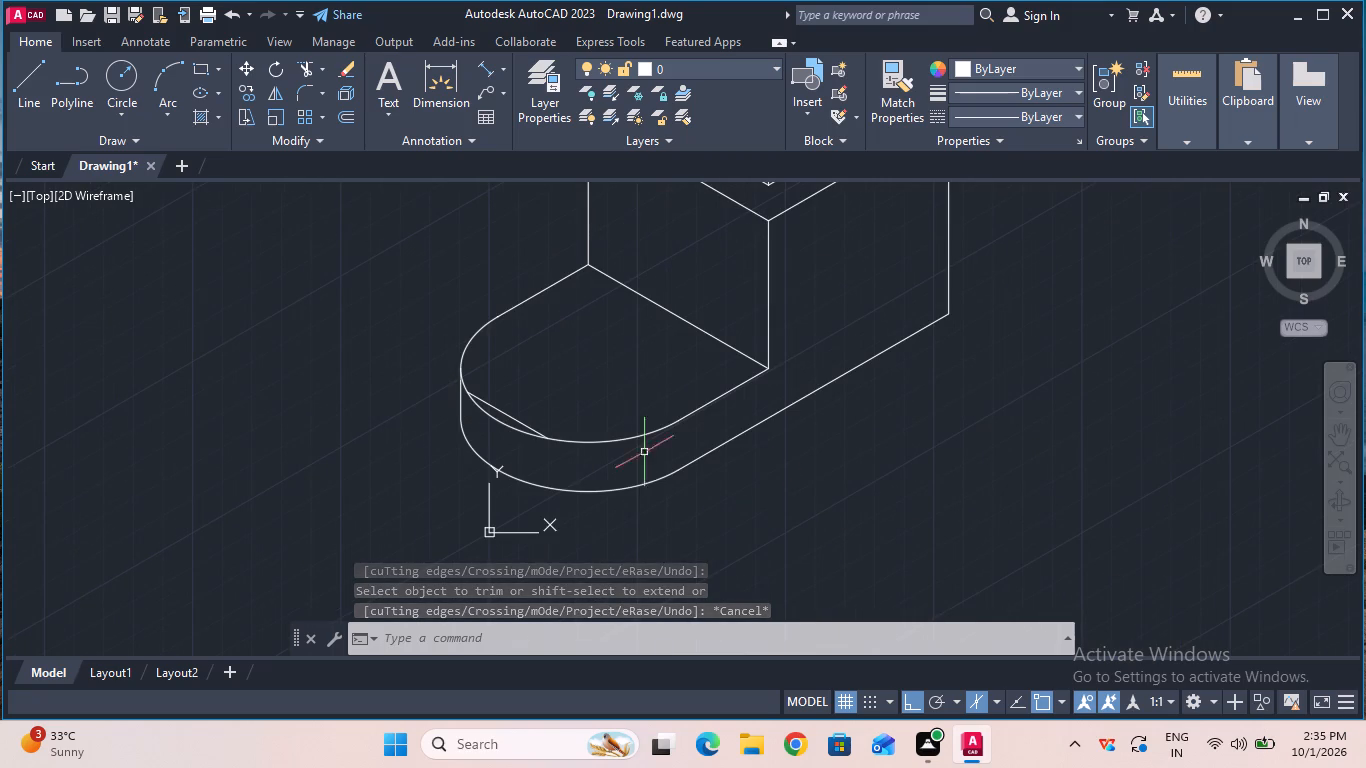
{"action": "double_click", "coordinate": [1338, 442]}
{"action": "left_click_drag", "start_coordinate": [1089, 396], "coordinate": [1152, 541]}
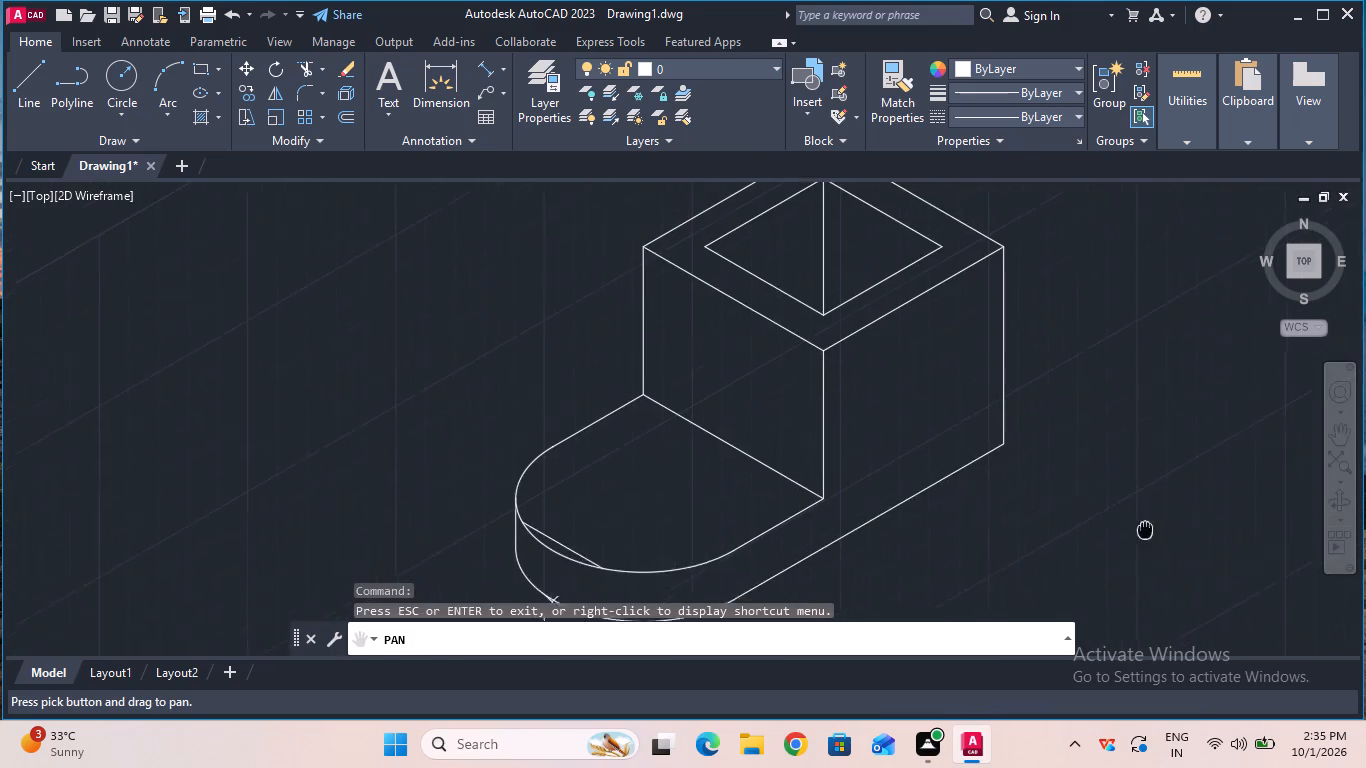
{"action": "left_click_drag", "start_coordinate": [1152, 541], "coordinate": [1159, 550]}
{"action": "key", "text": "Escape"}
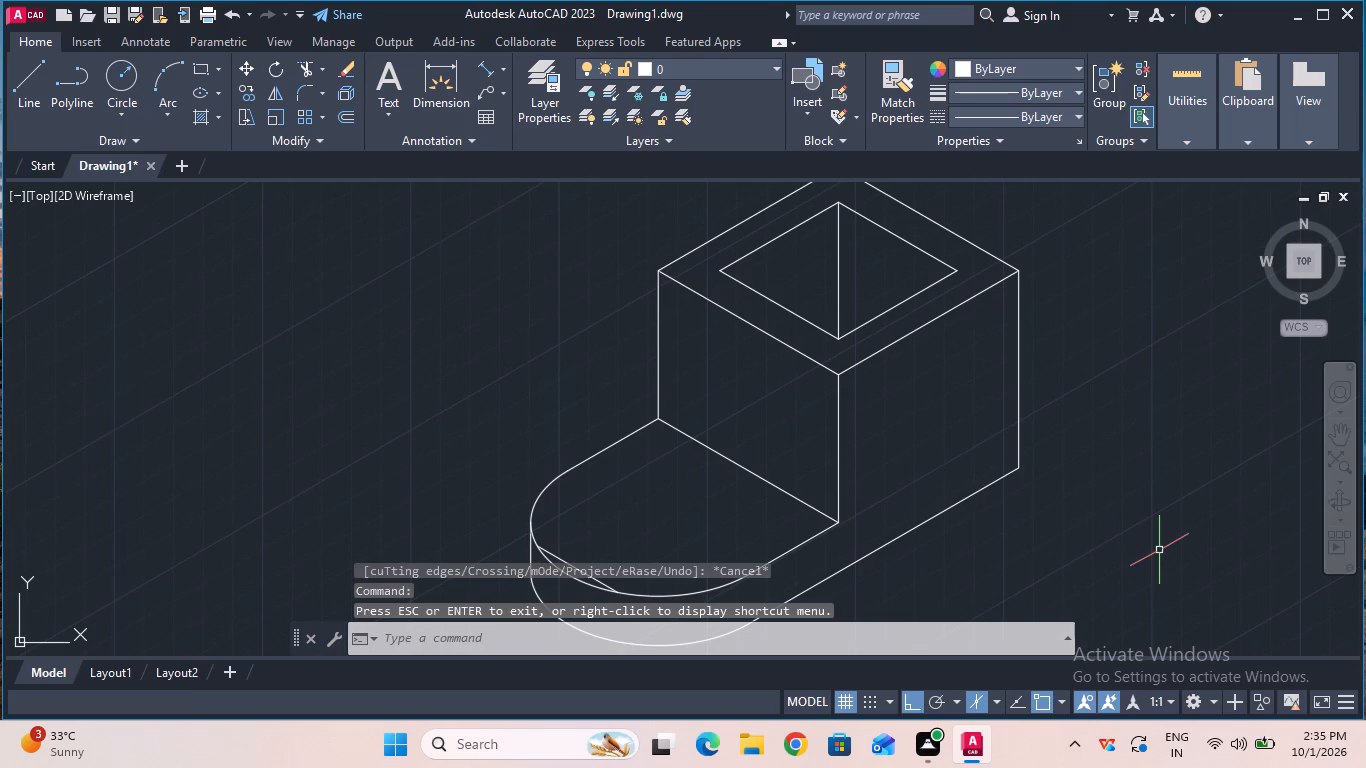
{"action": "left_click", "coordinate": [490, 74]}
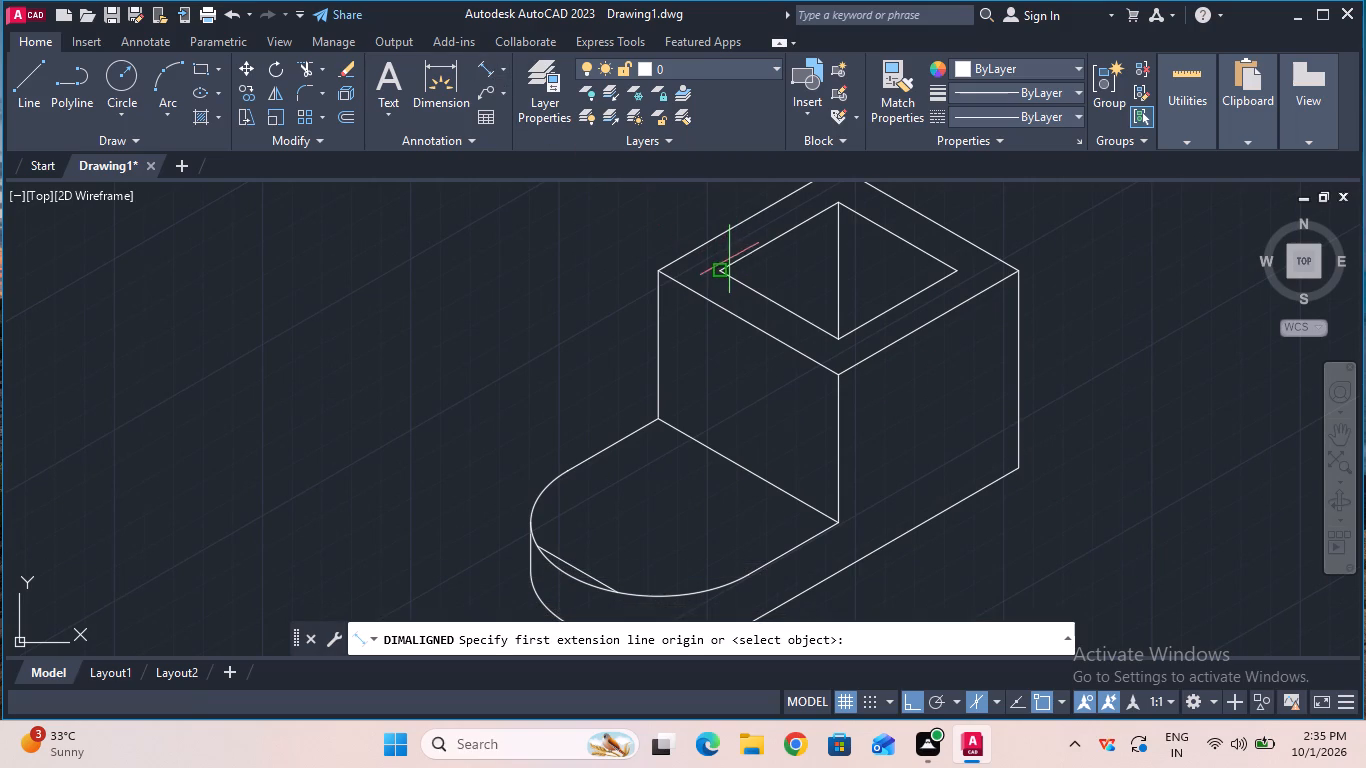
{"action": "left_click", "coordinate": [716, 271]}
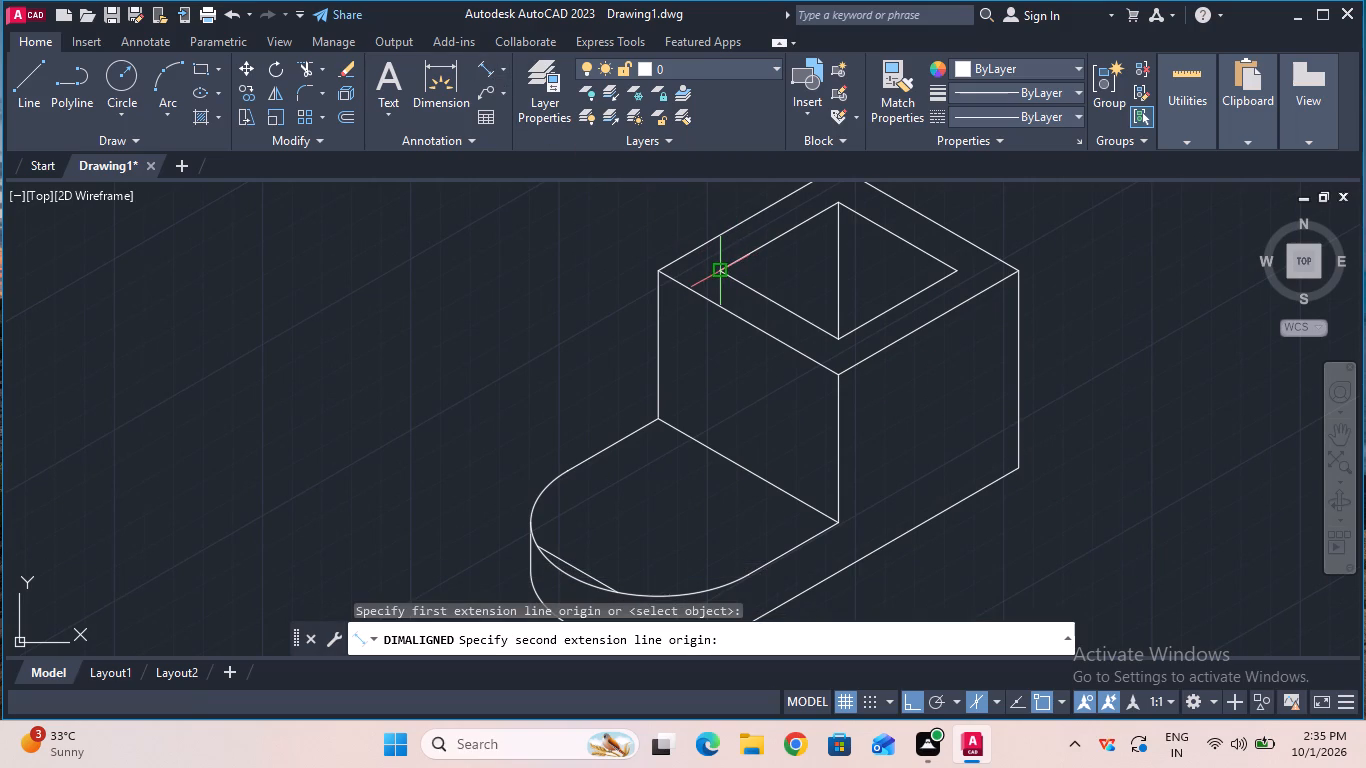
{"action": "left_click", "coordinate": [834, 334]}
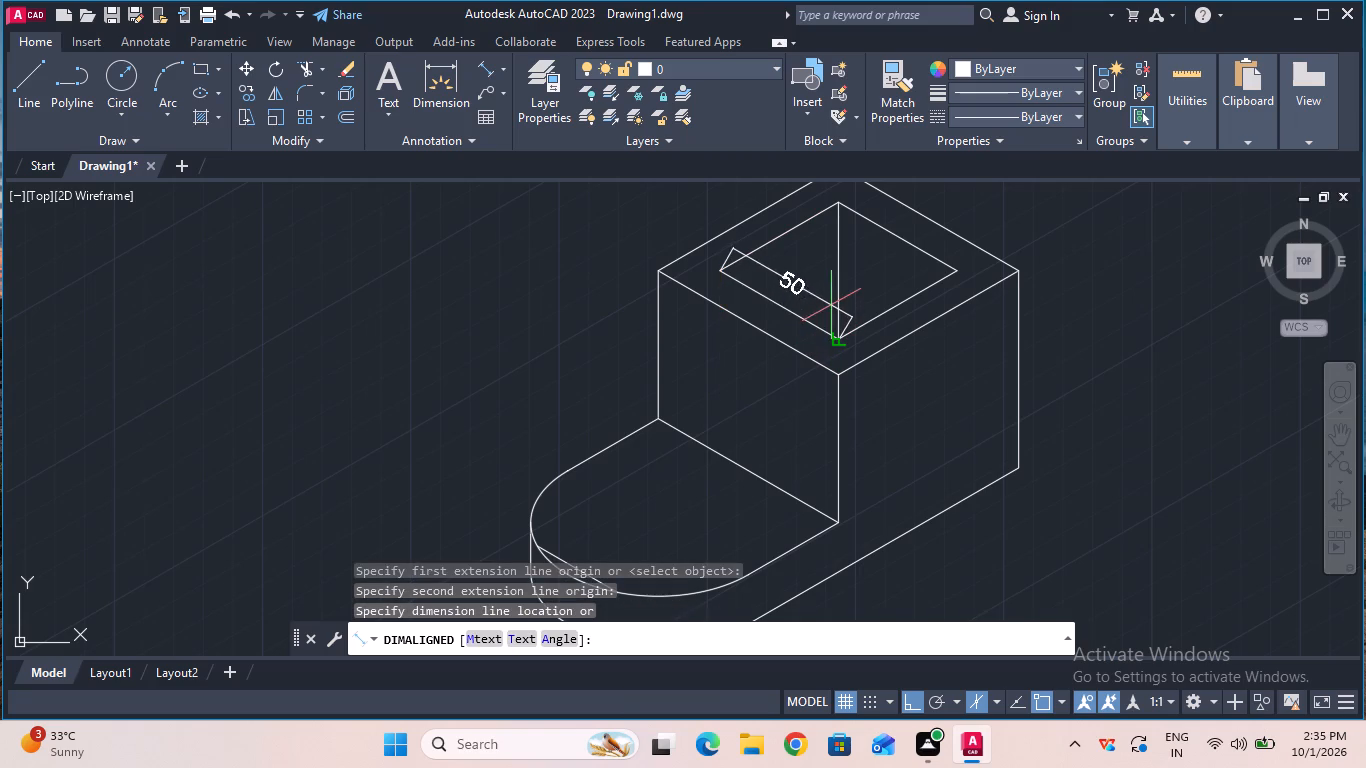
{"action": "key", "text": "Escape"}
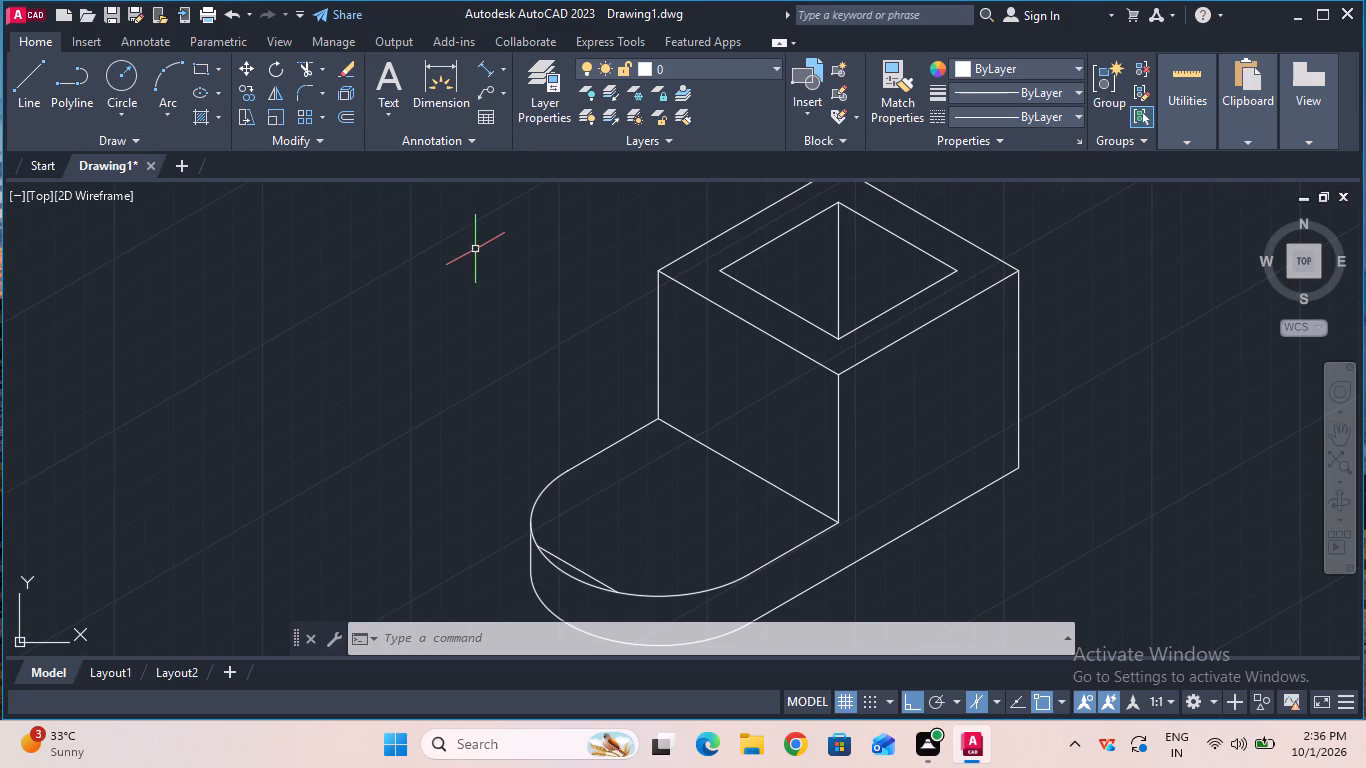
Add a centerline midway between the two vertical edges of the block's front-left face.
{"action": "type", "text": "cl"}
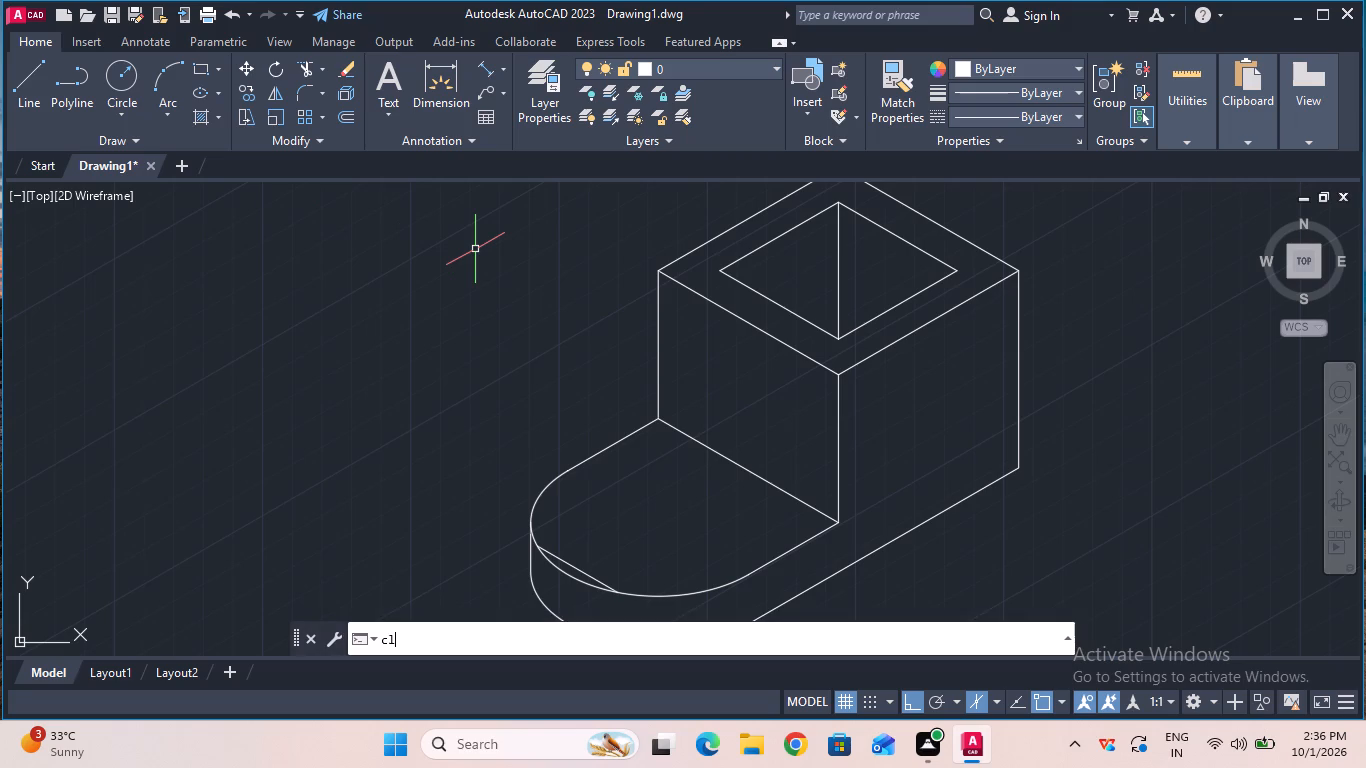
{"action": "left_click", "coordinate": [513, 414]}
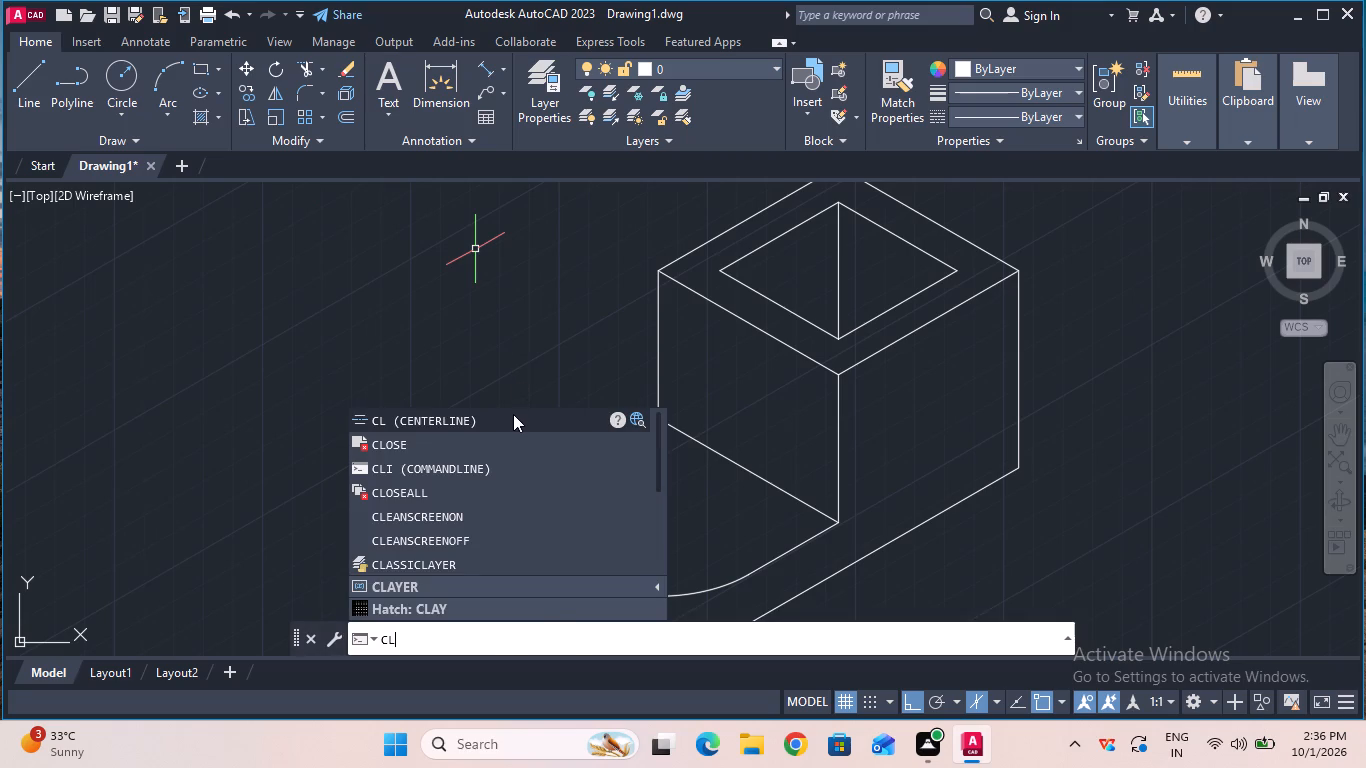
{"action": "left_click", "coordinate": [660, 370]}
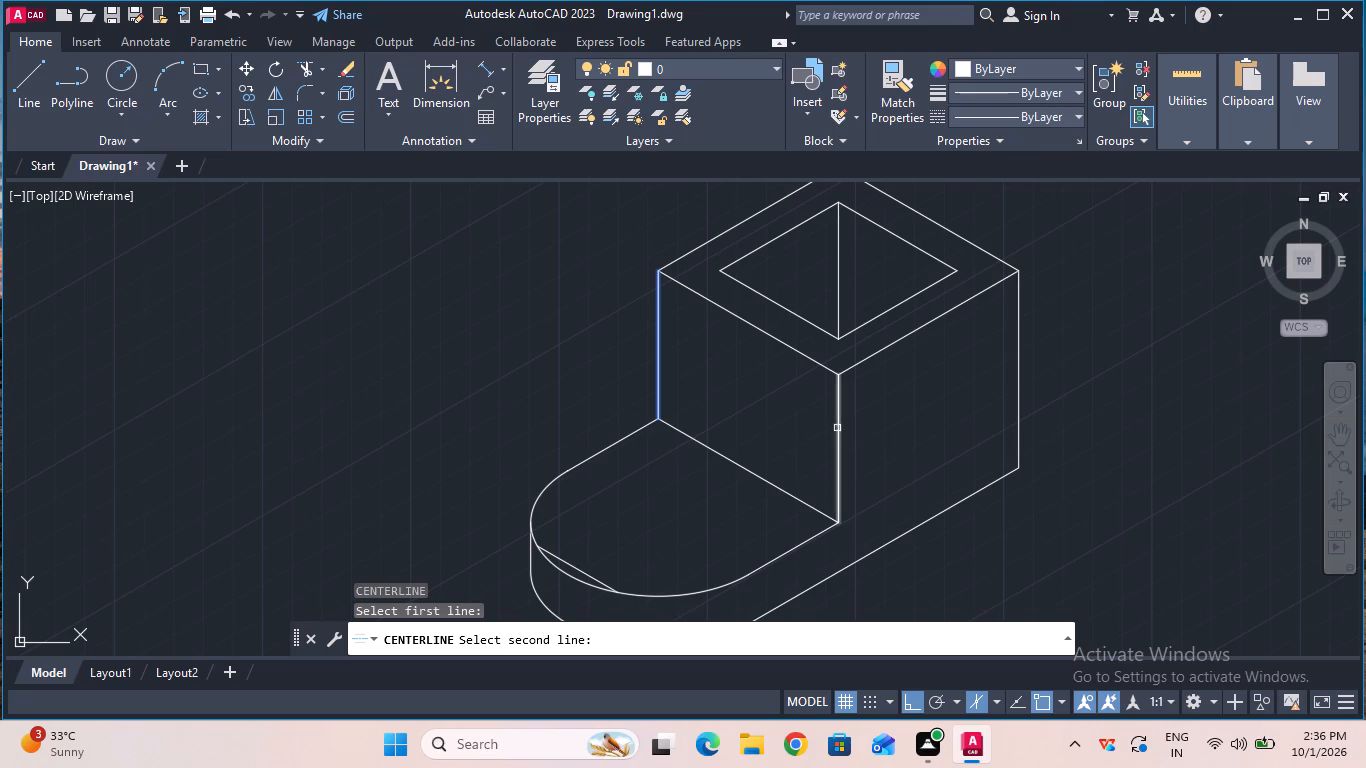
{"action": "left_click", "coordinate": [840, 430]}
{"action": "scroll", "coordinate": [788, 417], "scroll_direction": "up", "scroll_amount": 1}
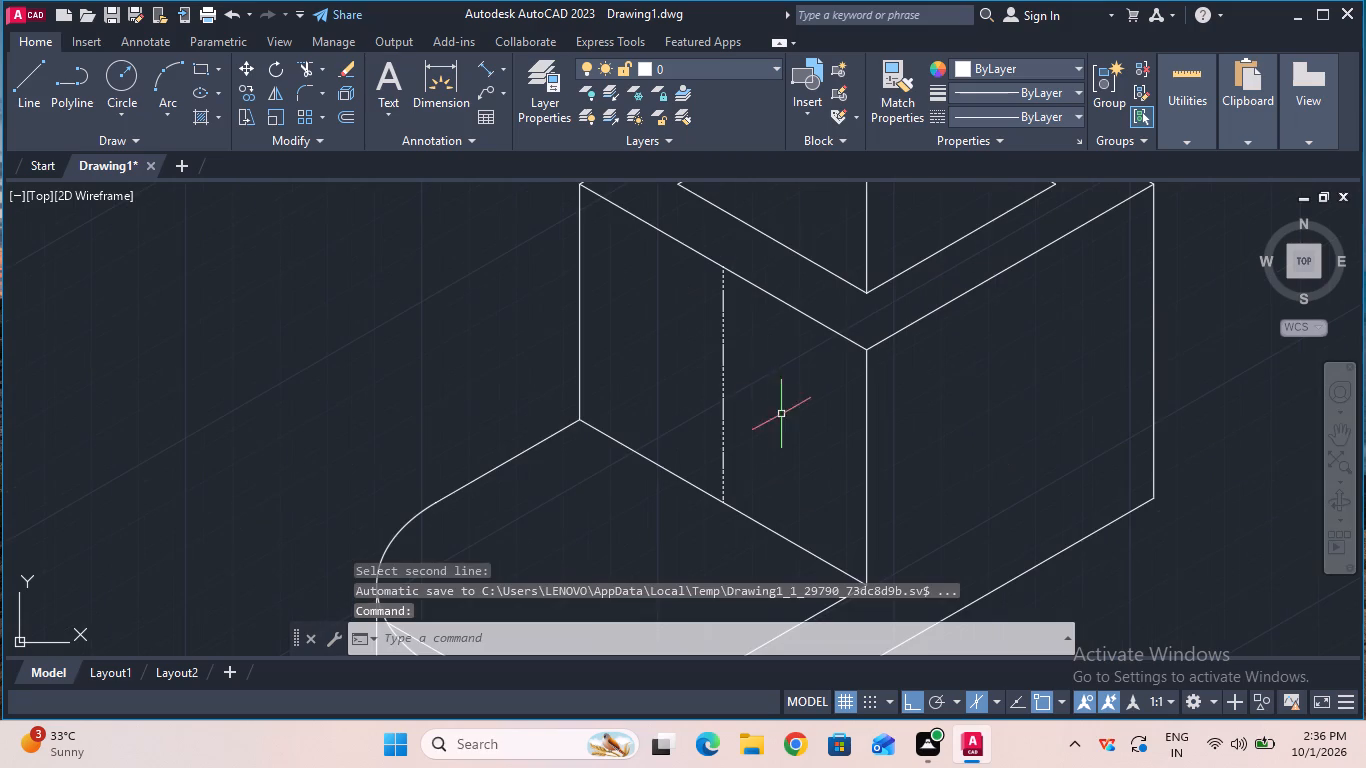
{"action": "scroll", "coordinate": [730, 377], "scroll_direction": "up", "scroll_amount": 1}
{"action": "key", "text": "Escape"}
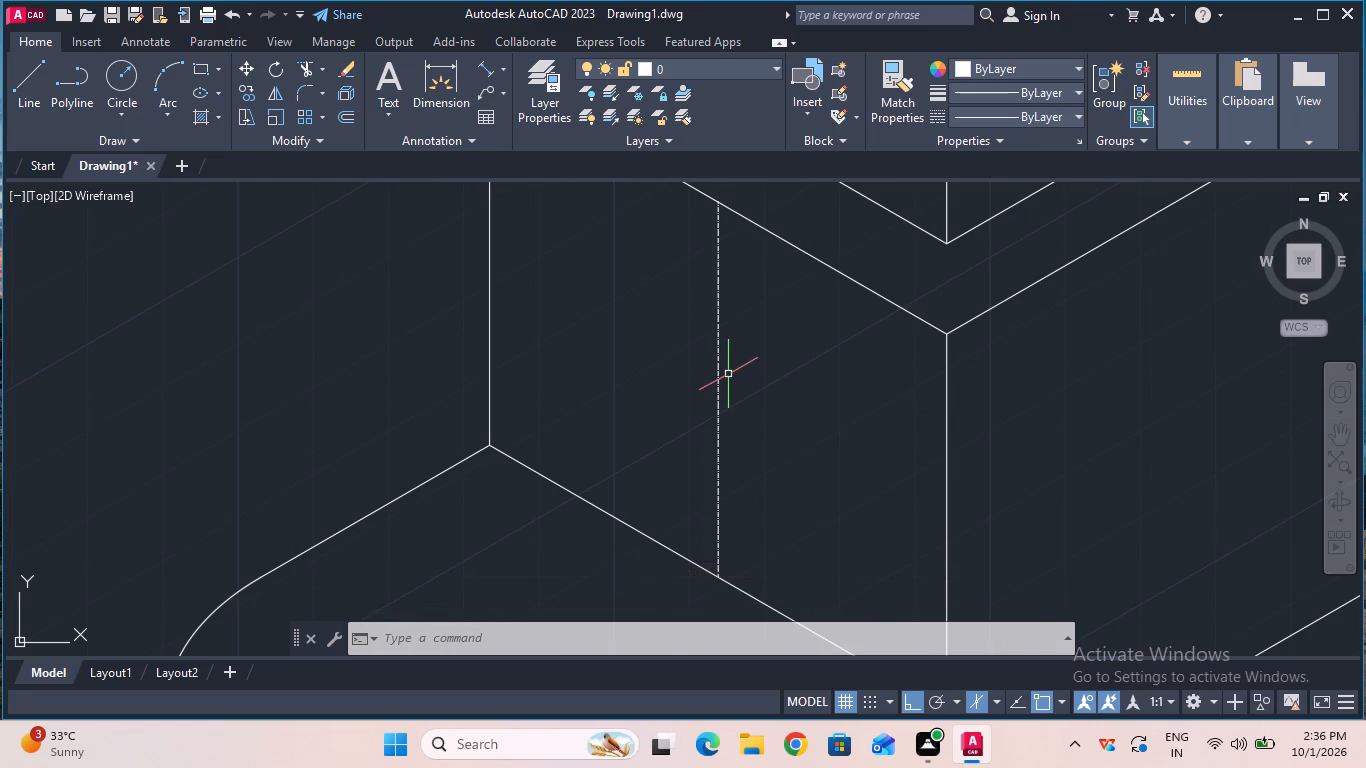
Explode the vertical centerline on the block's front-left face into a plain line.
{"action": "scroll", "coordinate": [727, 366], "scroll_direction": "down", "scroll_amount": 1, "text": "ctrl"}
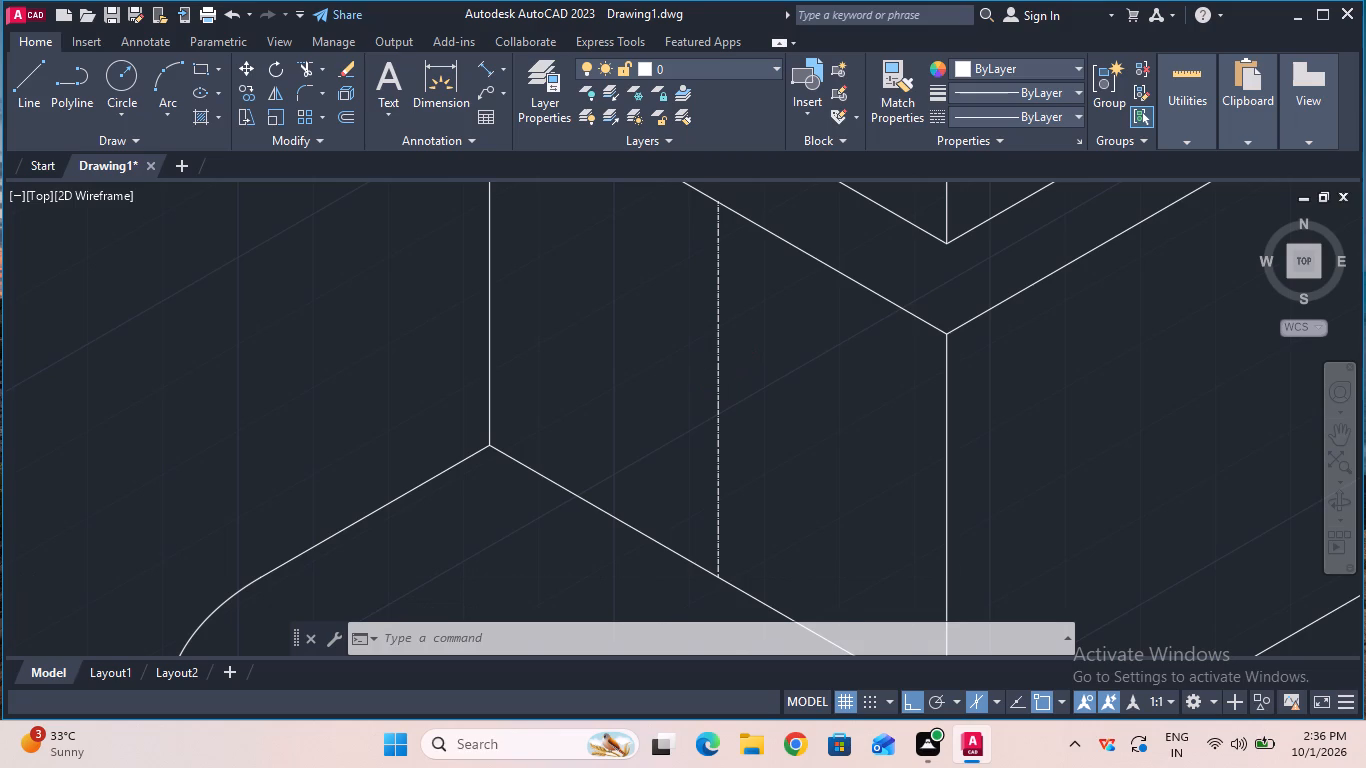
{"action": "left_click", "coordinate": [722, 364]}
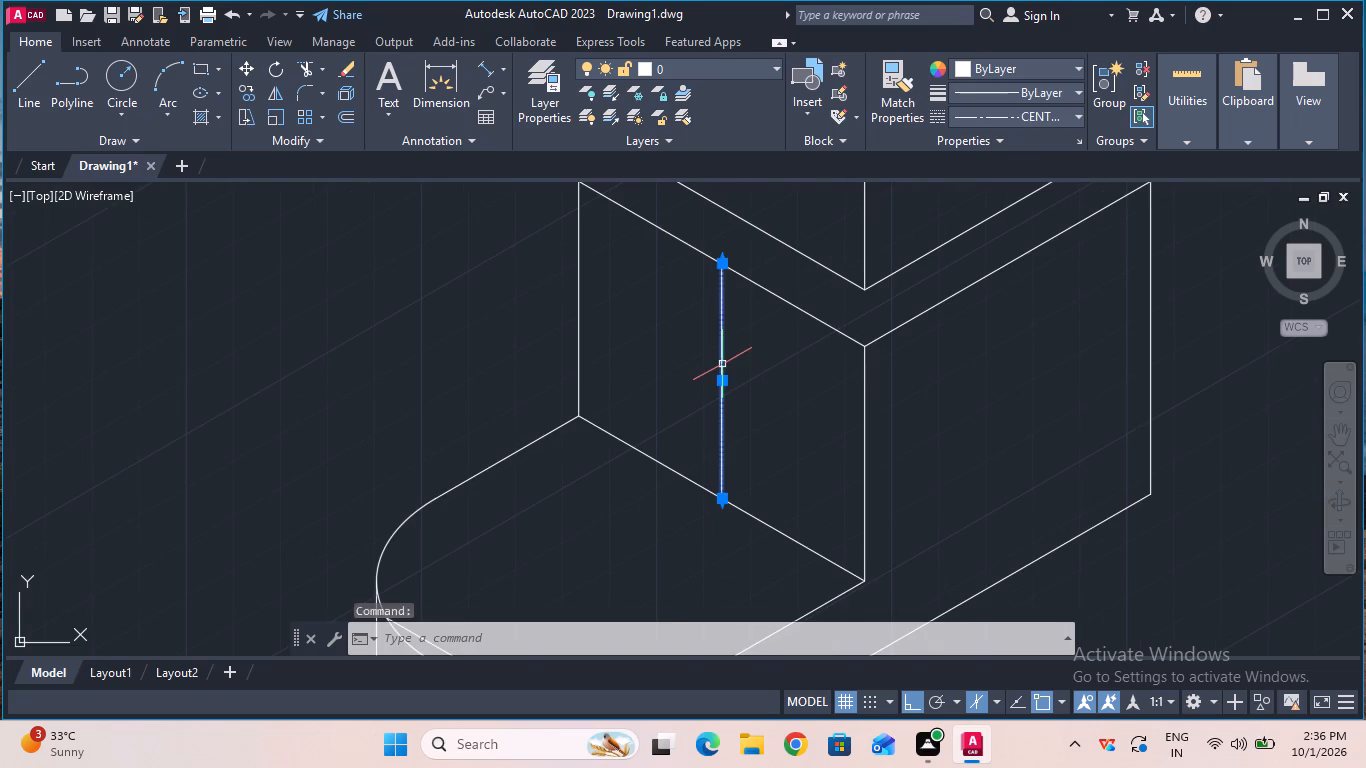
{"action": "type", "text": "ex"}
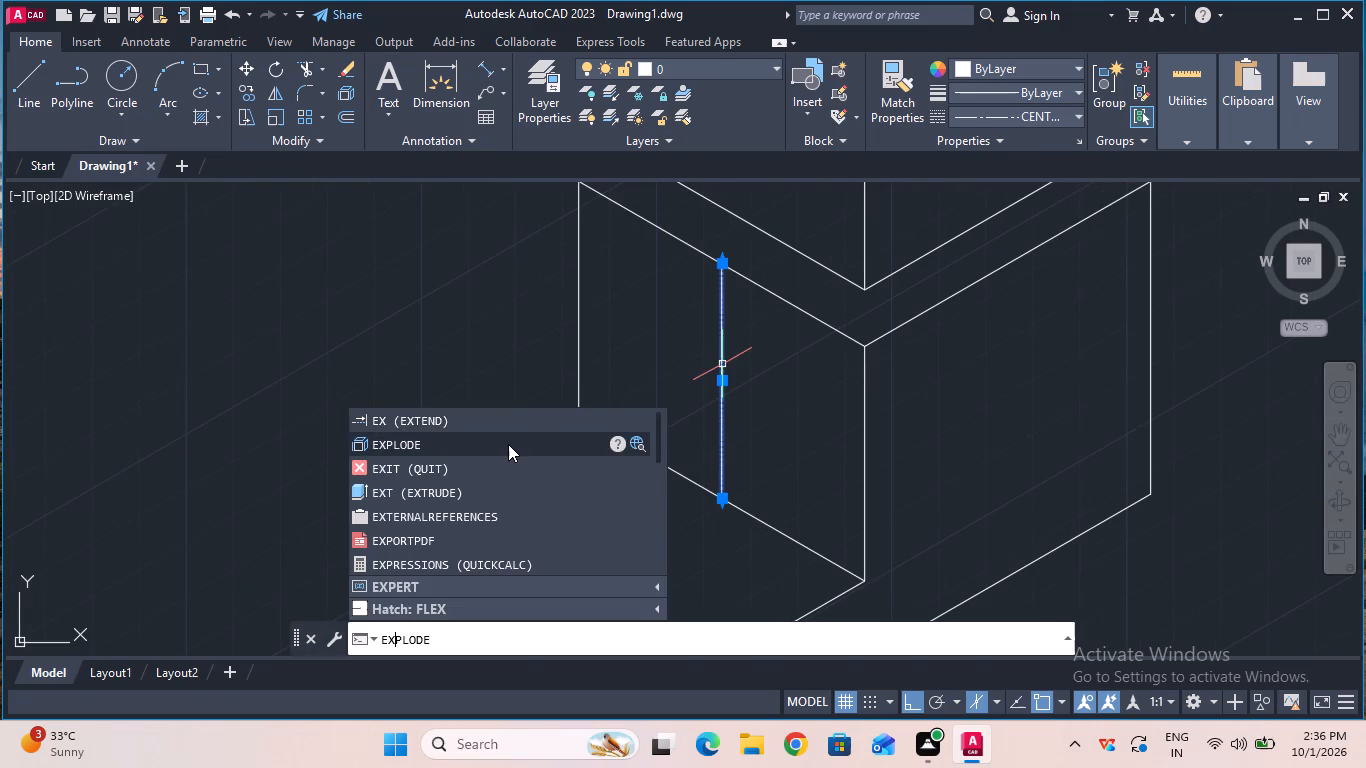
{"action": "double_click", "coordinate": [508, 444]}
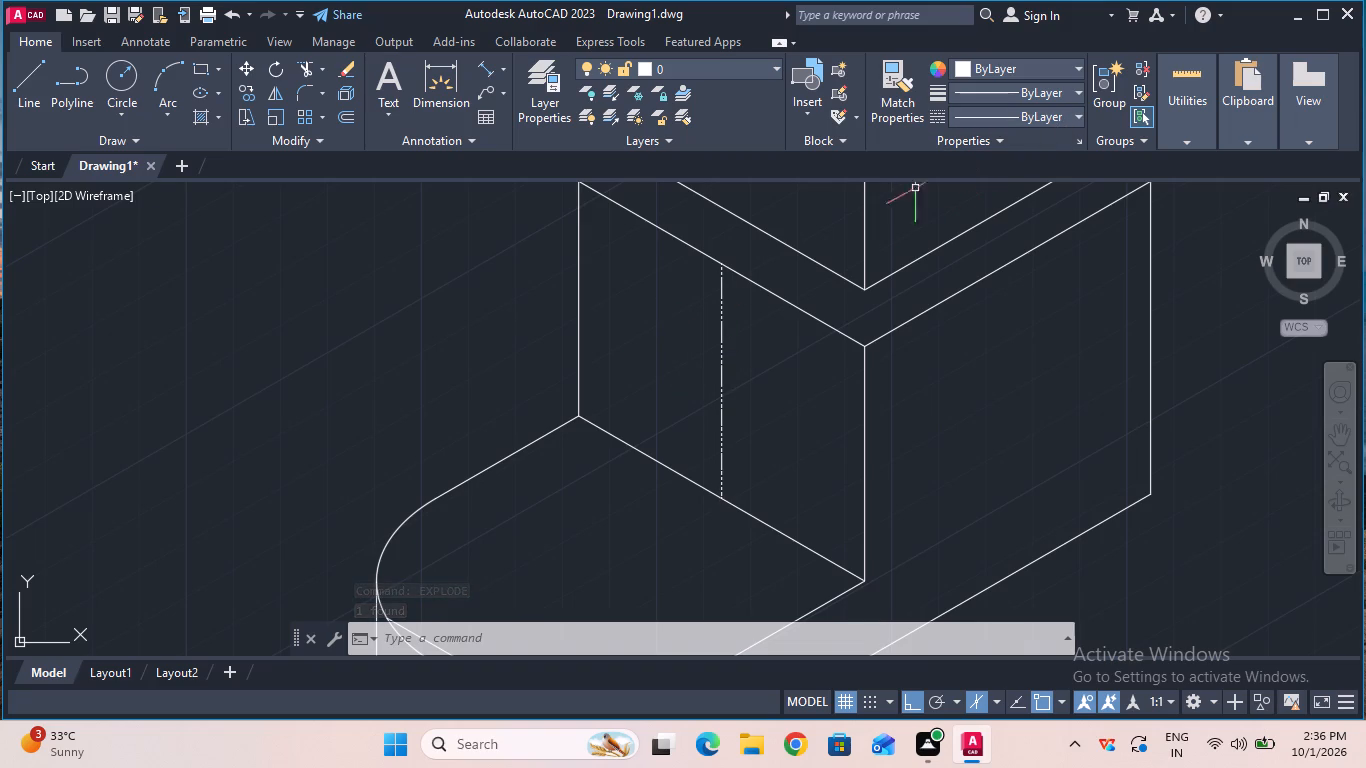
{"action": "left_click", "coordinate": [1014, 120]}
{"action": "left_click", "coordinate": [1013, 120]}
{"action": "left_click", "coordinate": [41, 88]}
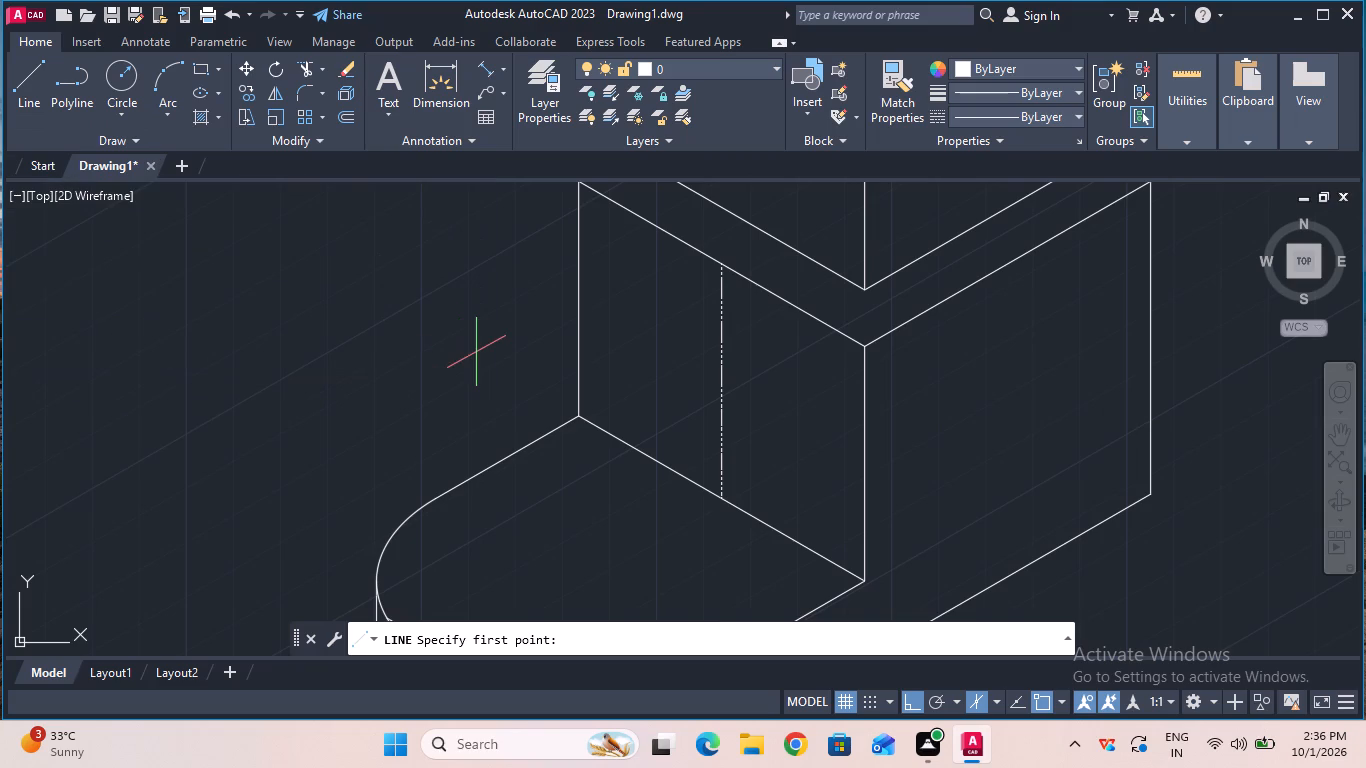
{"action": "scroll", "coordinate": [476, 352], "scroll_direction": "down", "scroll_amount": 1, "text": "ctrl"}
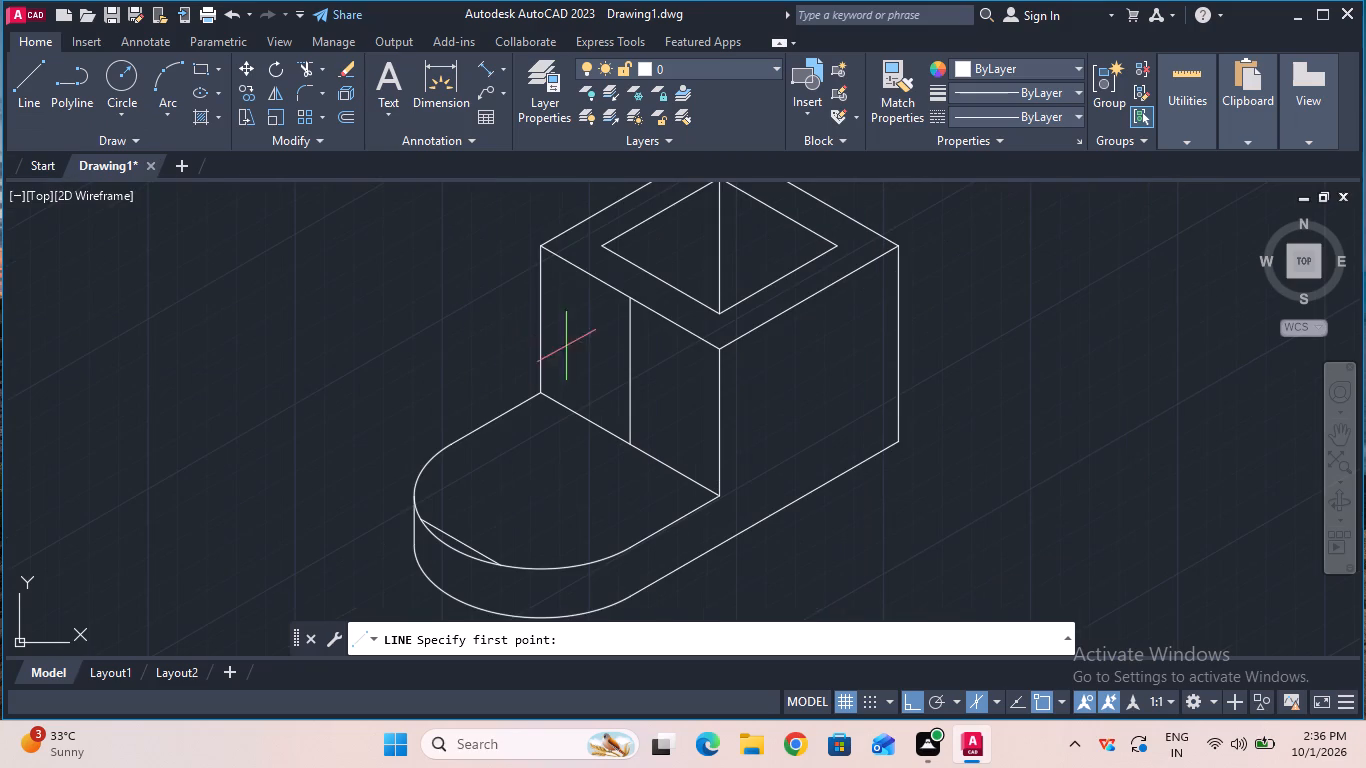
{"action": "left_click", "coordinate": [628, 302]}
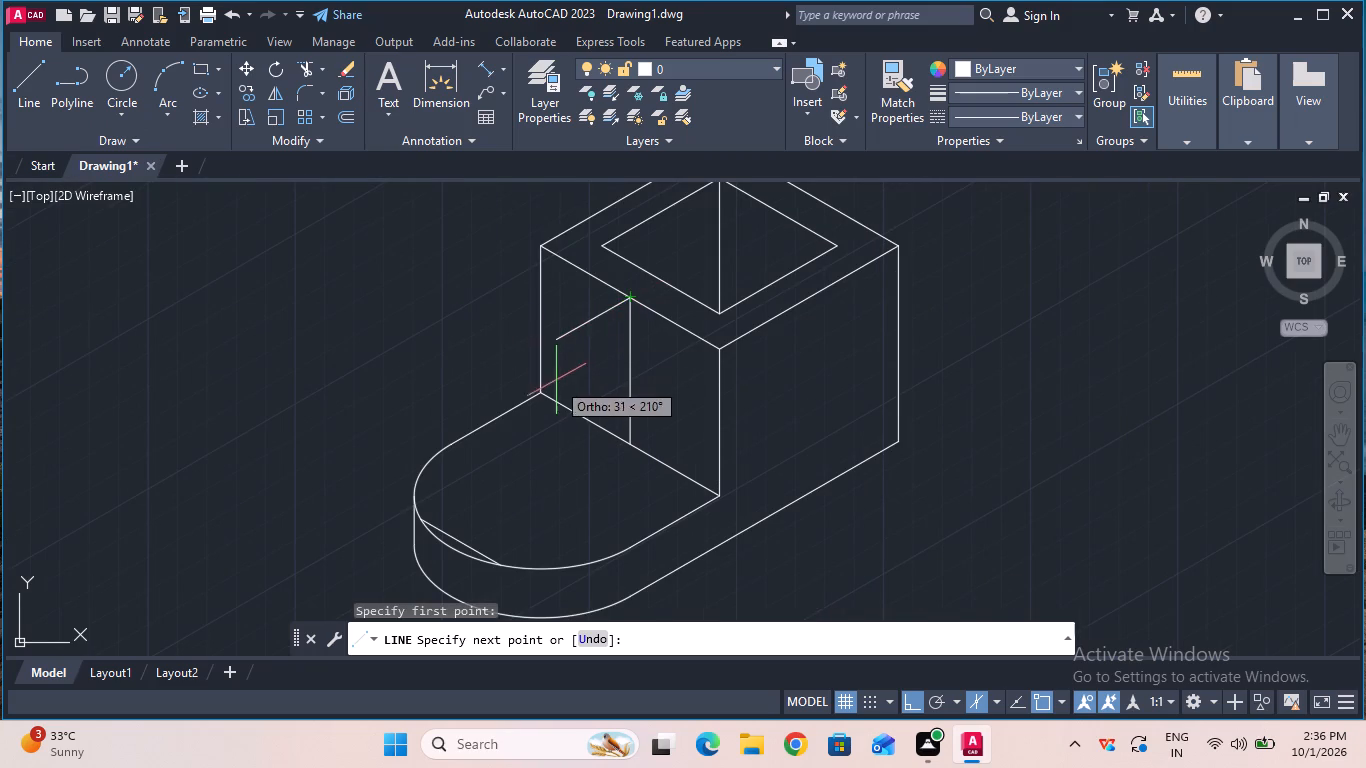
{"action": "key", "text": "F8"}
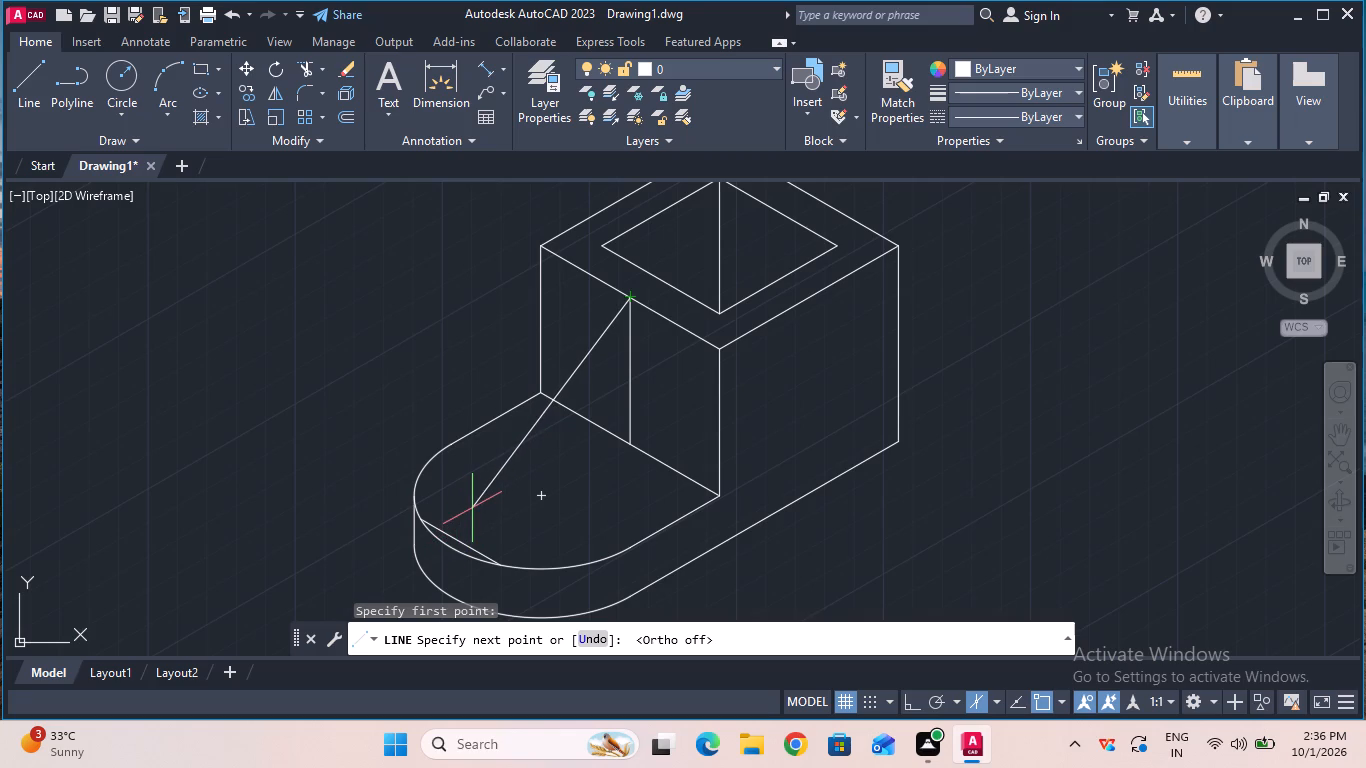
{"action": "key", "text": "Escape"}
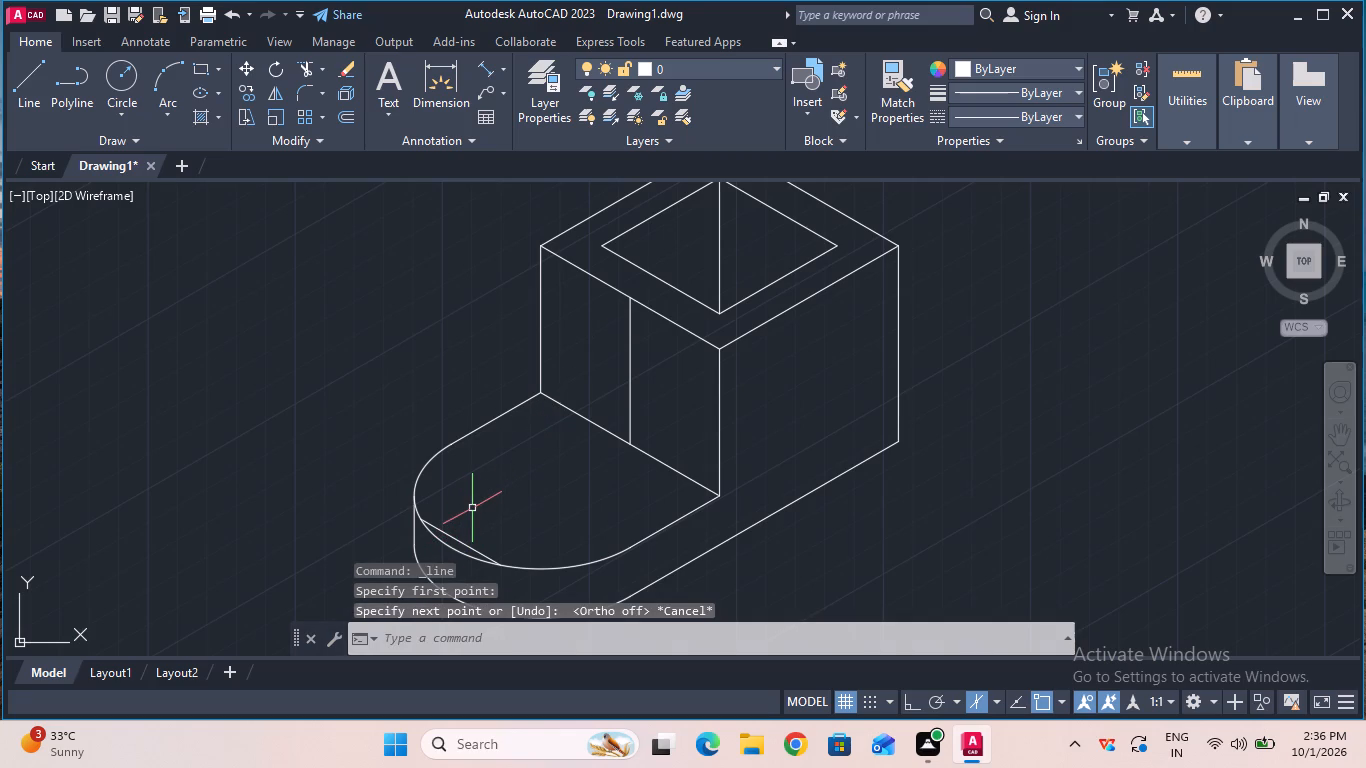
Add a centerline on the base's top face midway between its two straight side edges.
{"action": "scroll", "coordinate": [472, 508], "scroll_direction": "up", "scroll_amount": 1}
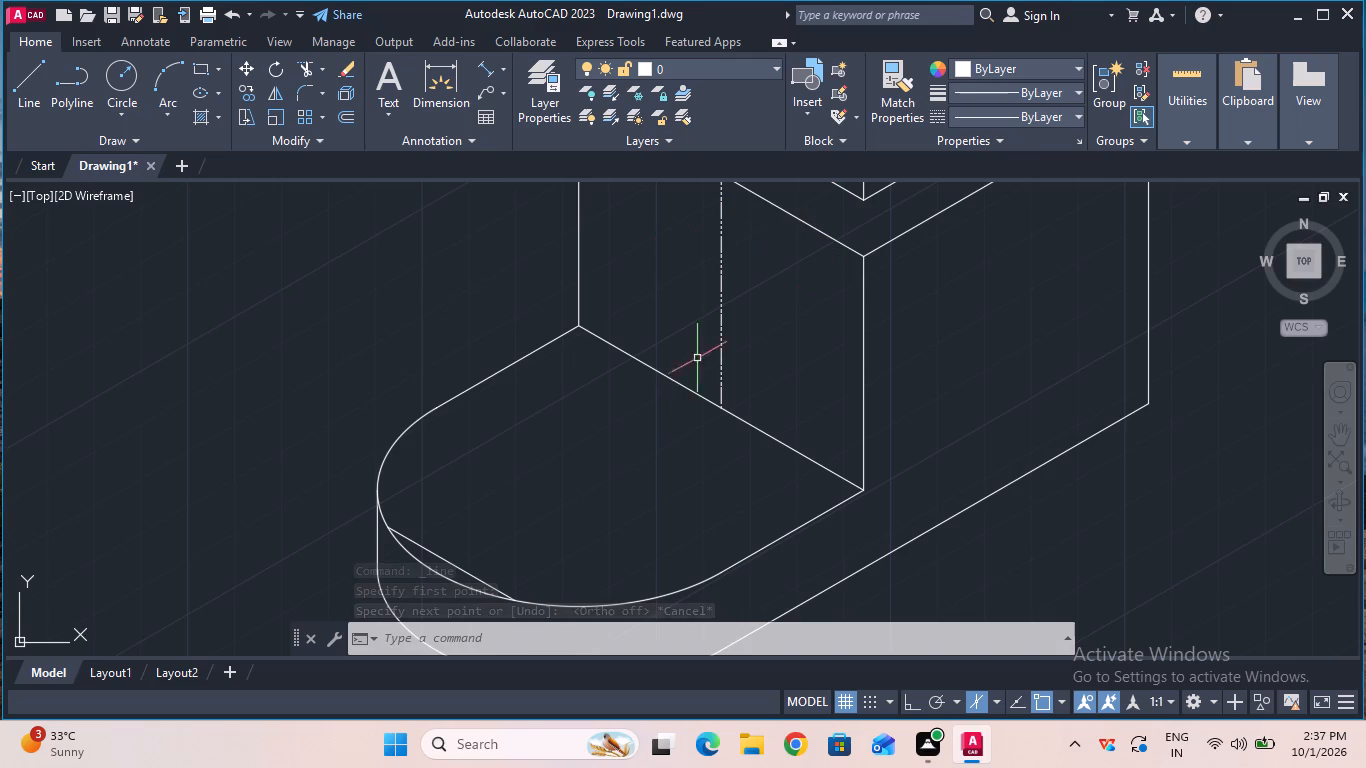
{"action": "key", "text": "e"}
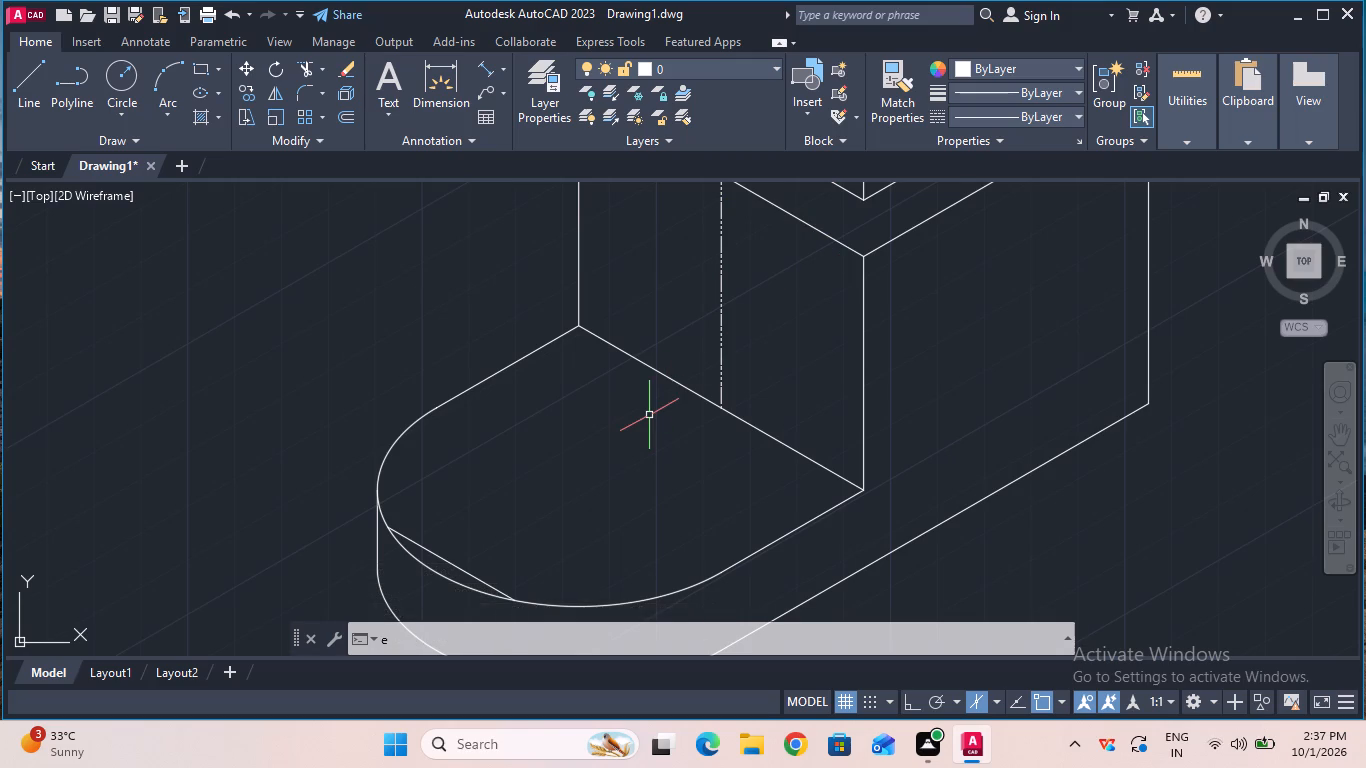
{"action": "key", "text": "BackSpace"}
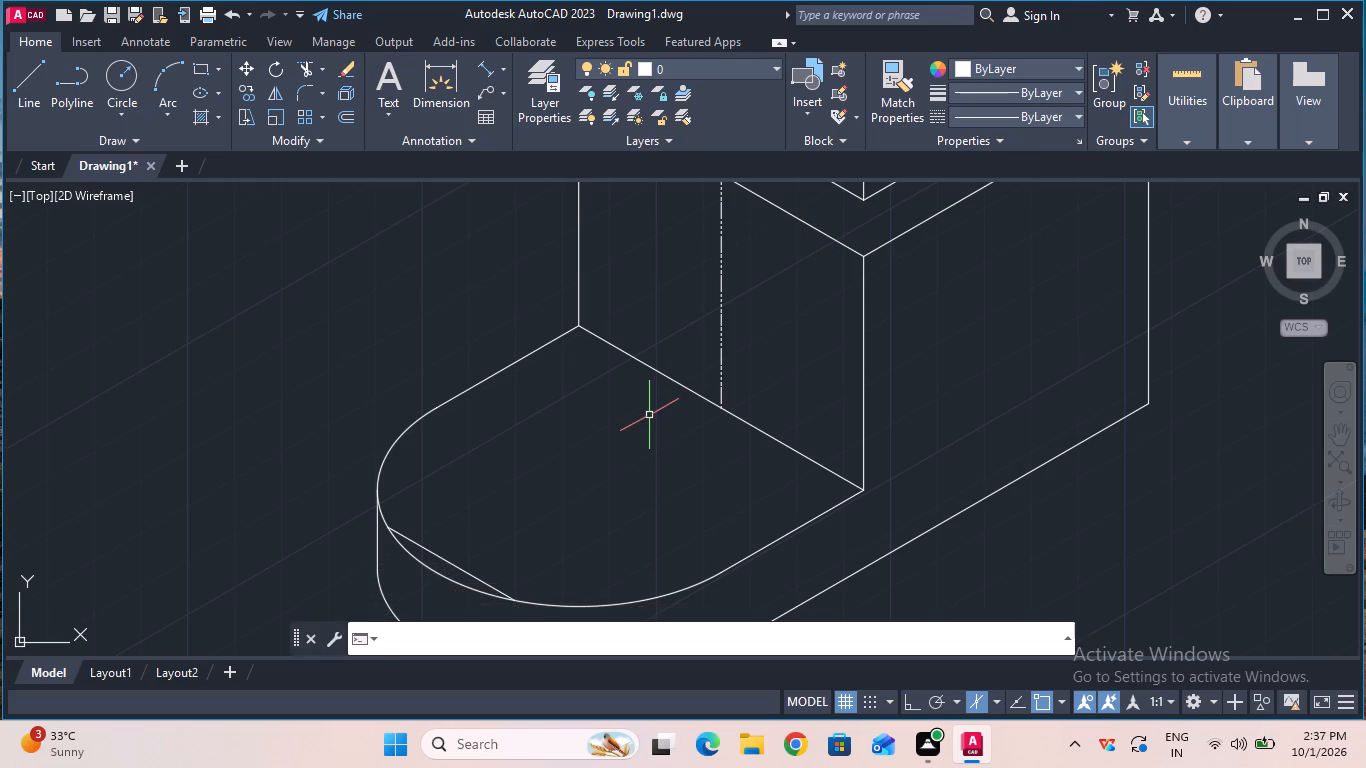
{"action": "key", "text": "c"}
{"action": "key", "text": "l"}
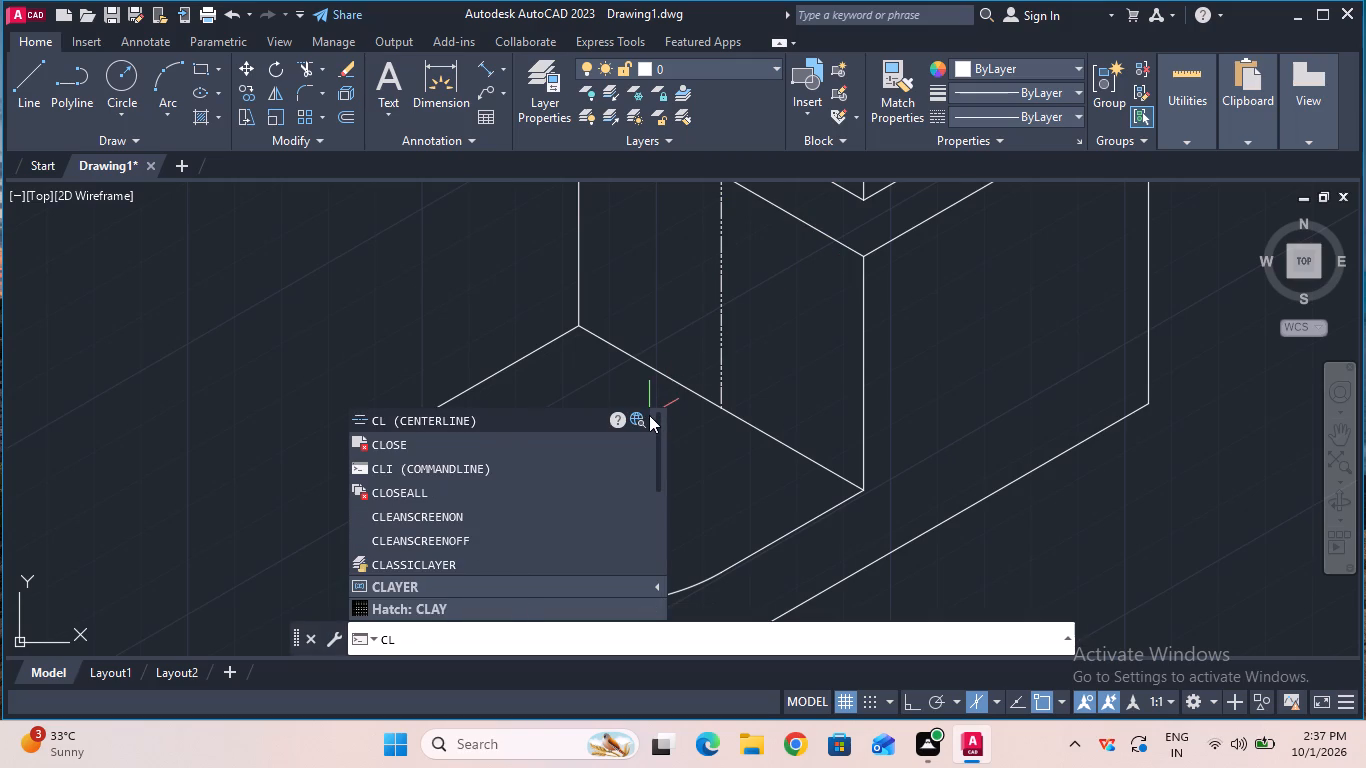
{"action": "left_click", "coordinate": [528, 424]}
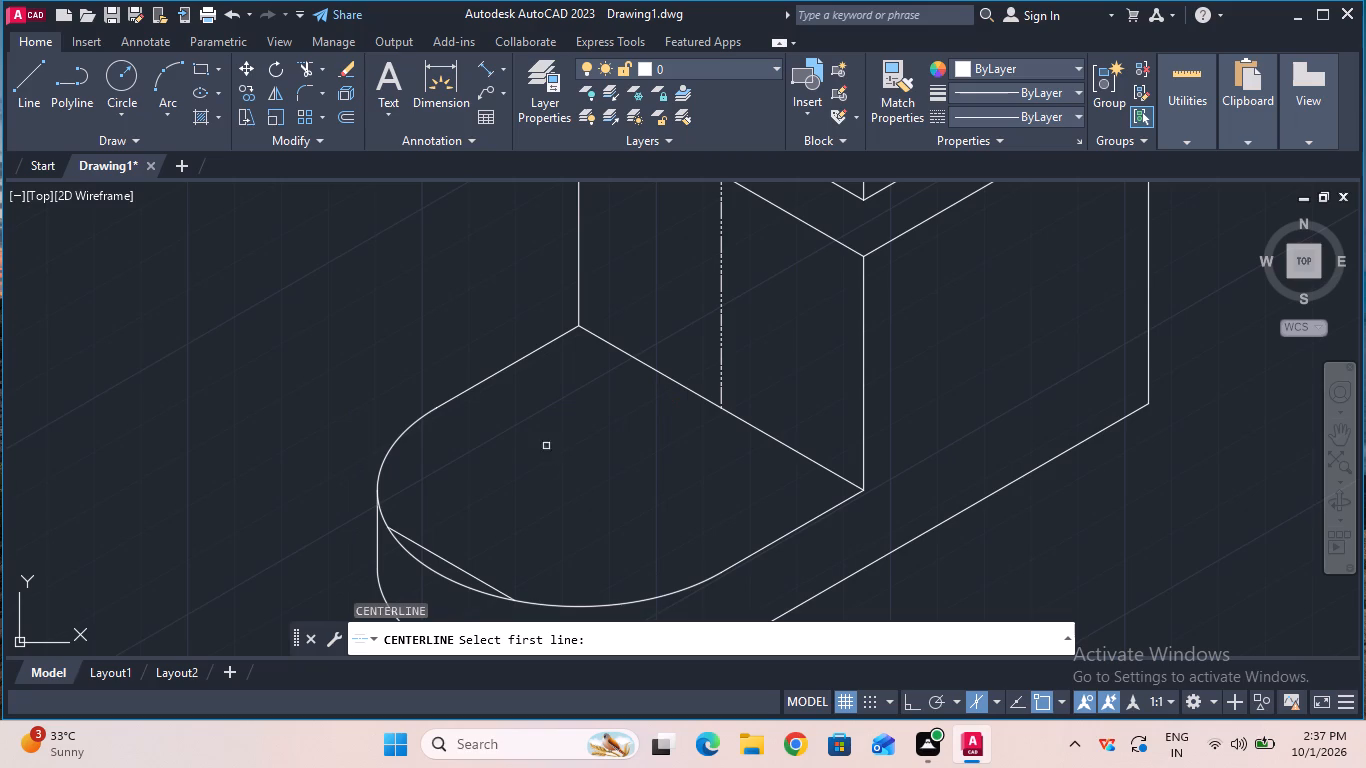
{"action": "left_click", "coordinate": [466, 392]}
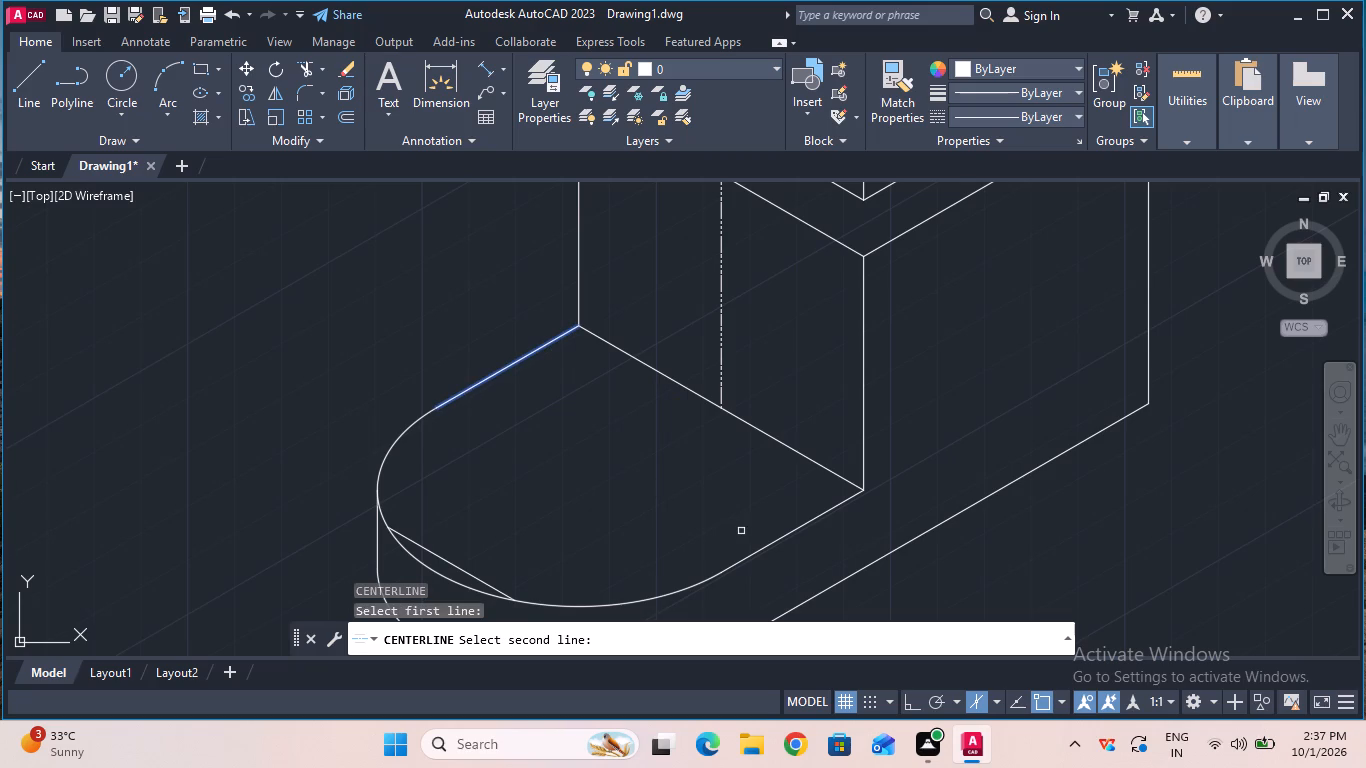
{"action": "left_click", "coordinate": [767, 542]}
{"action": "key", "text": "Escape"}
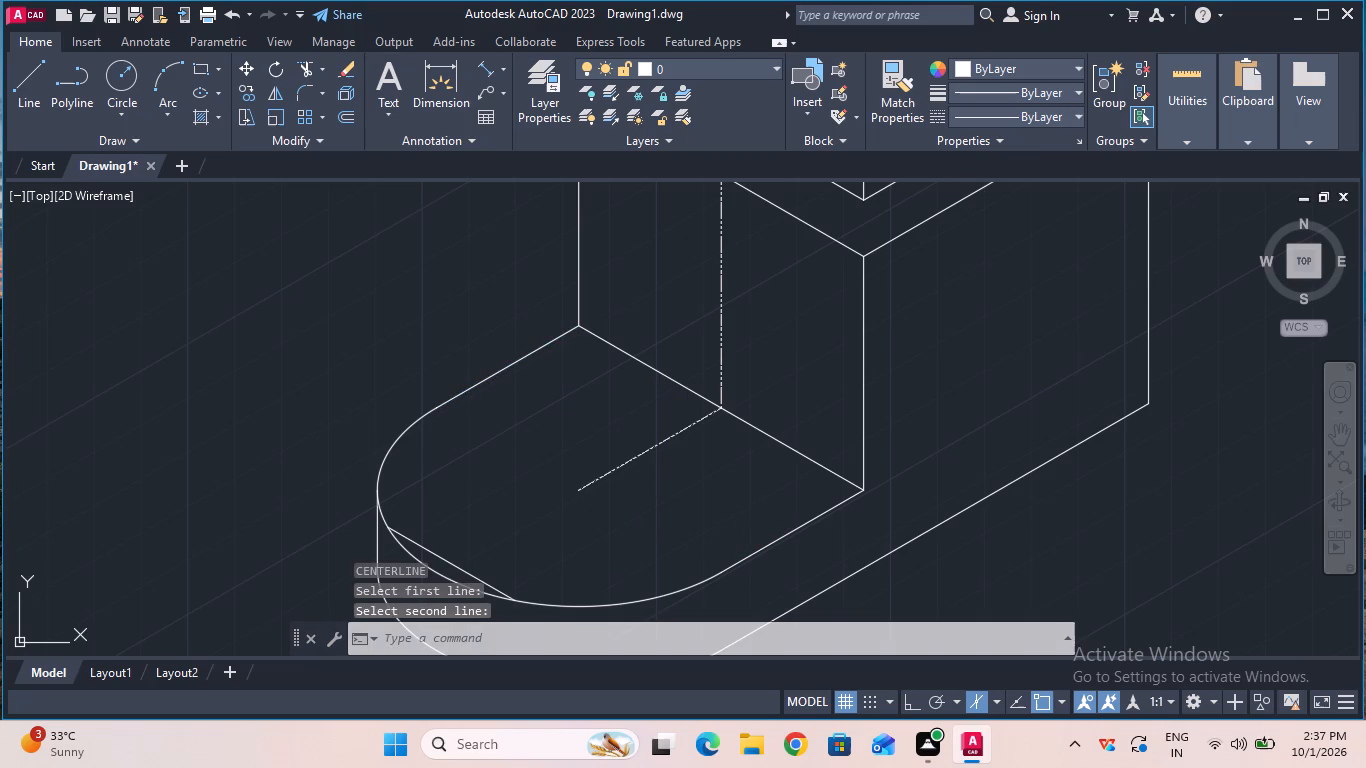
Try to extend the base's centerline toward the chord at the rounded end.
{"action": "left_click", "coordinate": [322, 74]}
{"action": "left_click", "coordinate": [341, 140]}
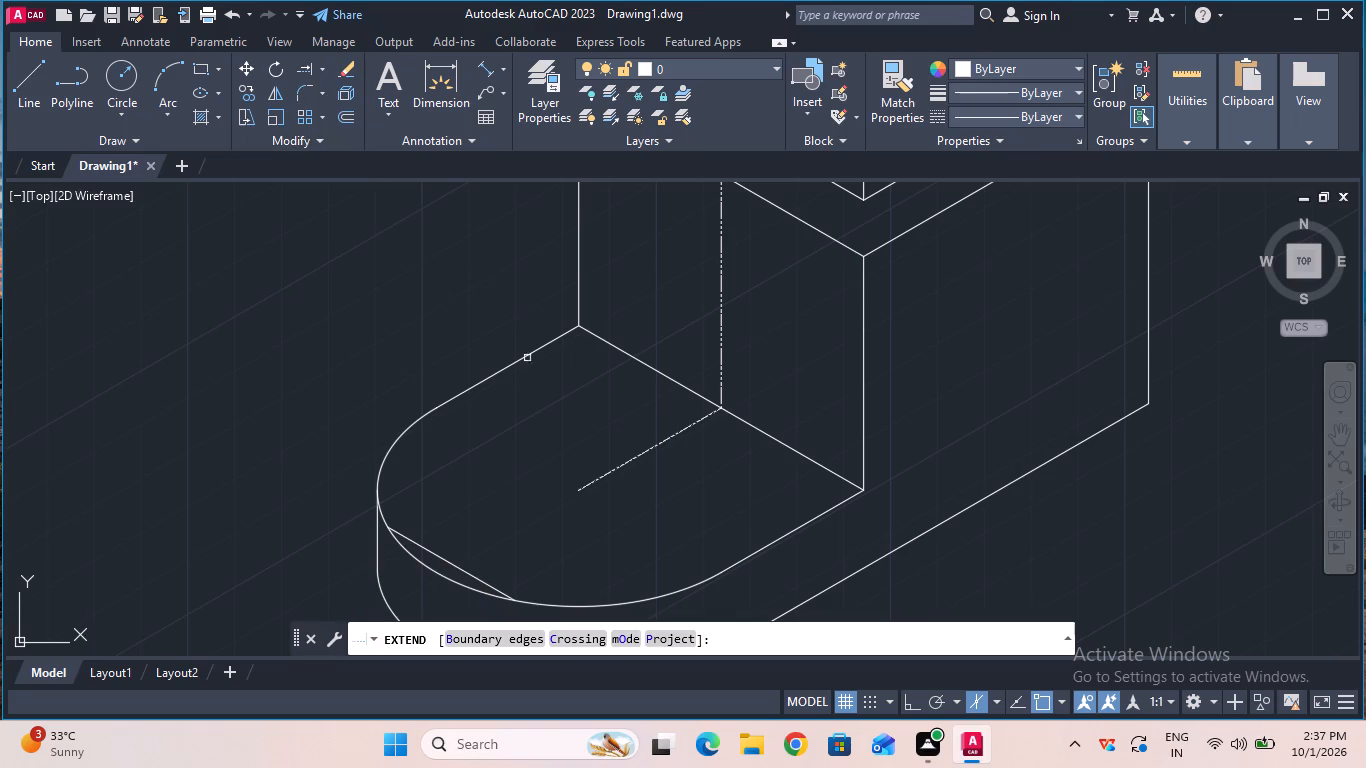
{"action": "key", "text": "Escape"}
Explode the centerline on the base's top face into a plain line.
{"action": "double_click", "coordinate": [595, 484]}
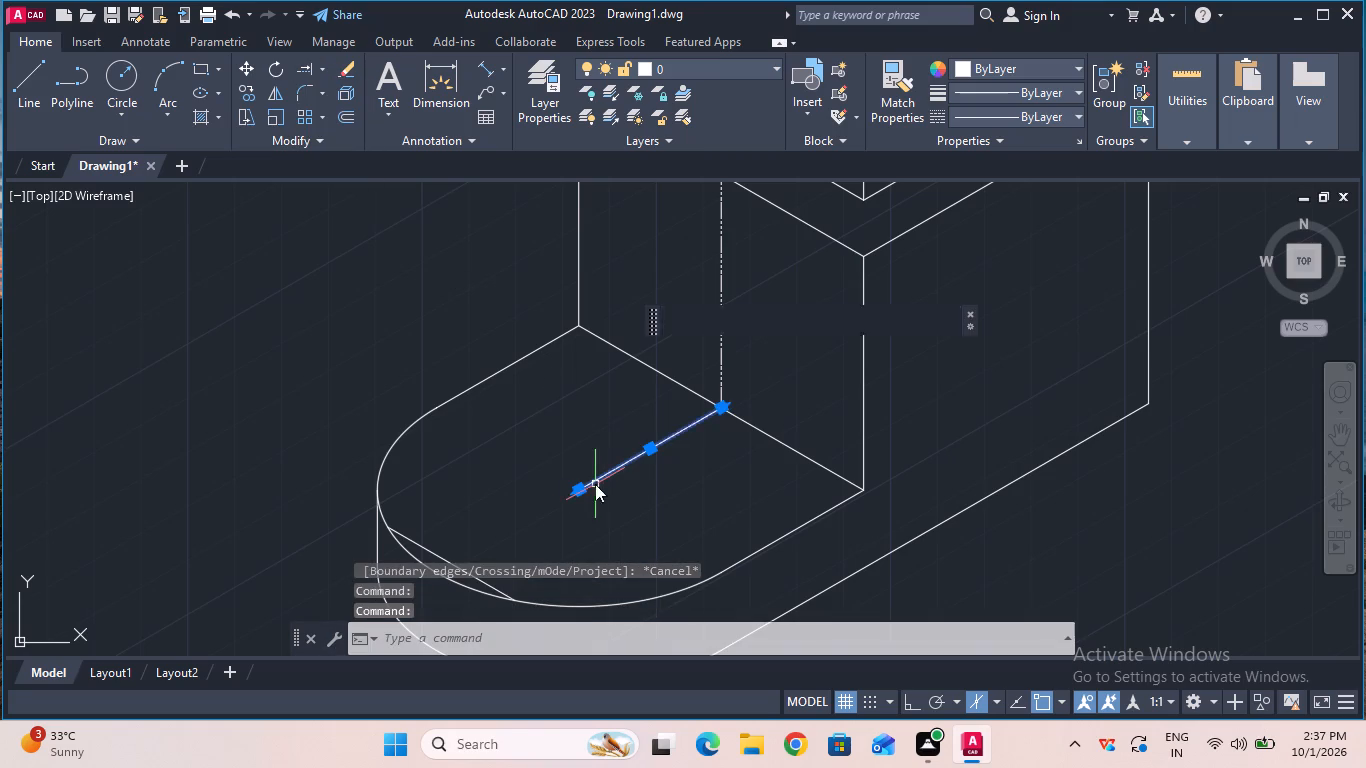
{"action": "type", "text": "ex"}
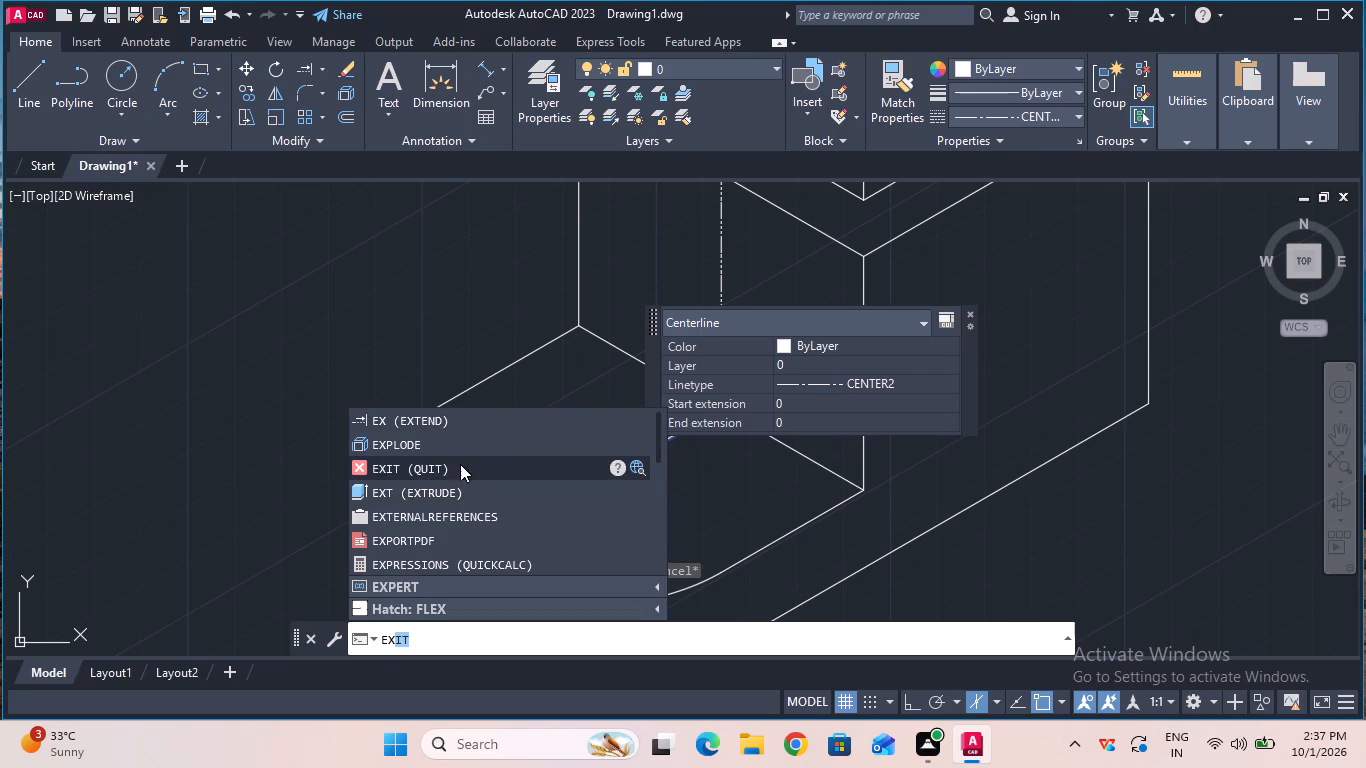
{"action": "left_click", "coordinate": [458, 449]}
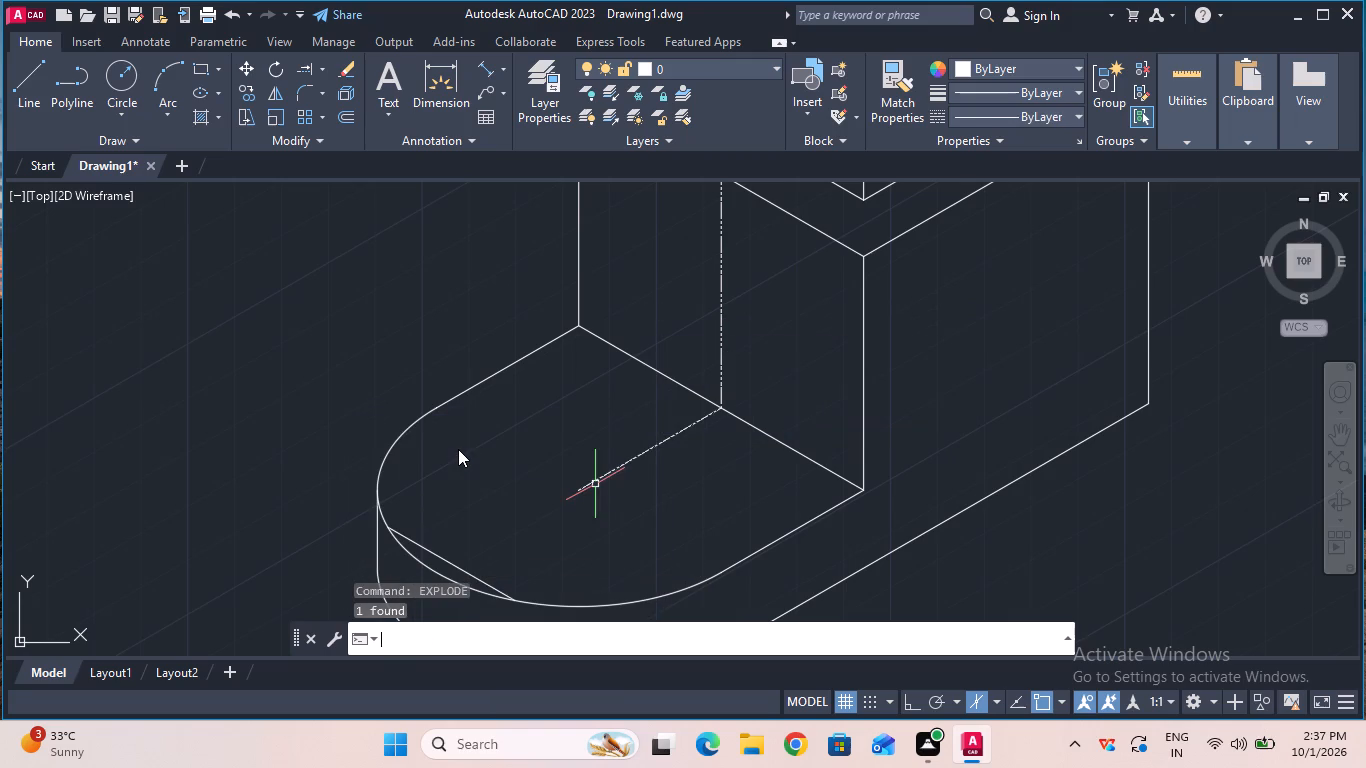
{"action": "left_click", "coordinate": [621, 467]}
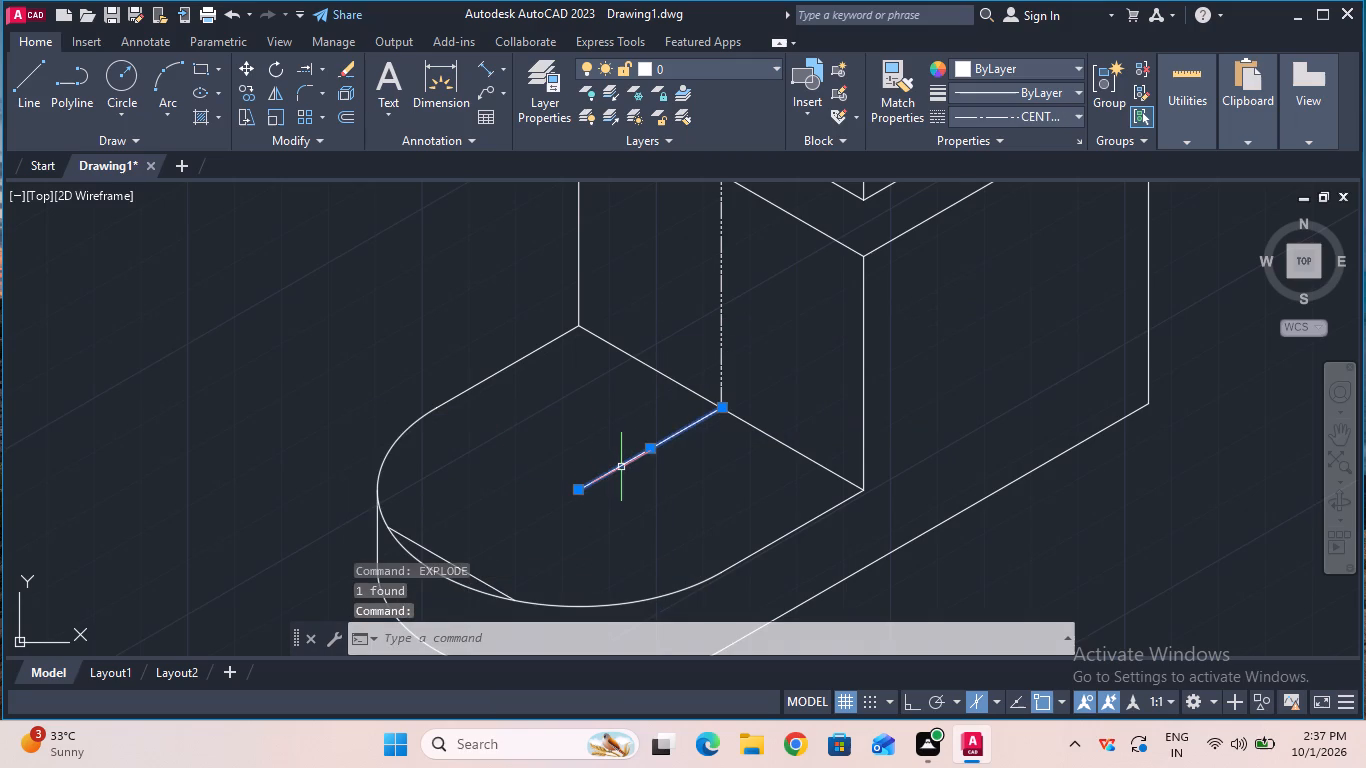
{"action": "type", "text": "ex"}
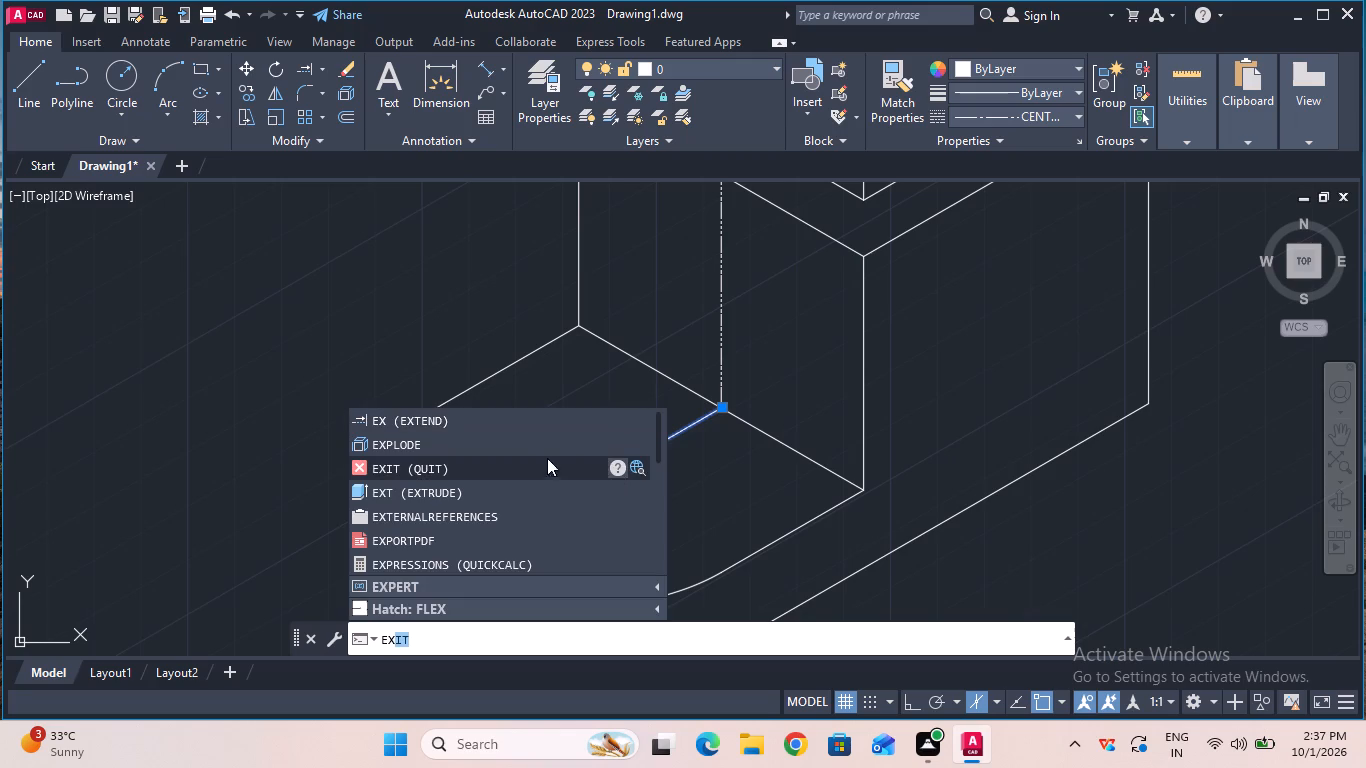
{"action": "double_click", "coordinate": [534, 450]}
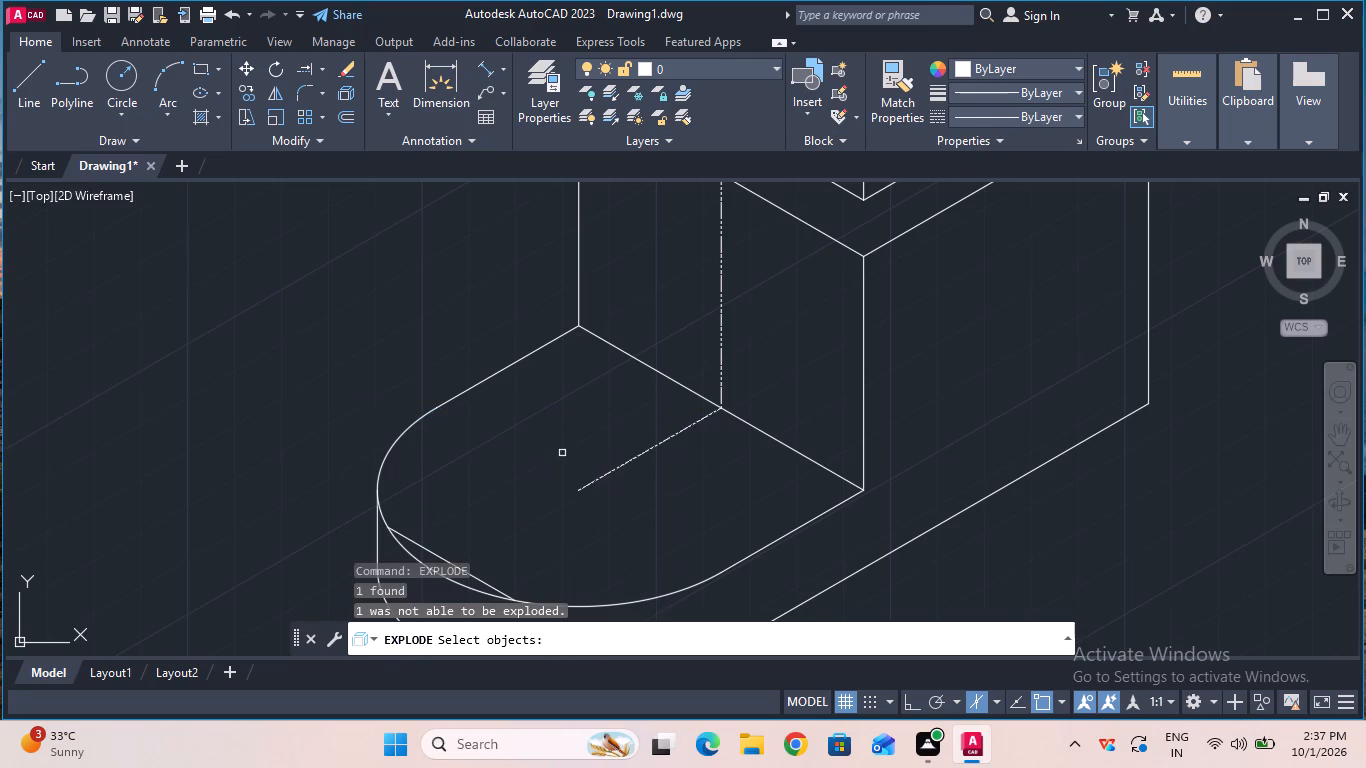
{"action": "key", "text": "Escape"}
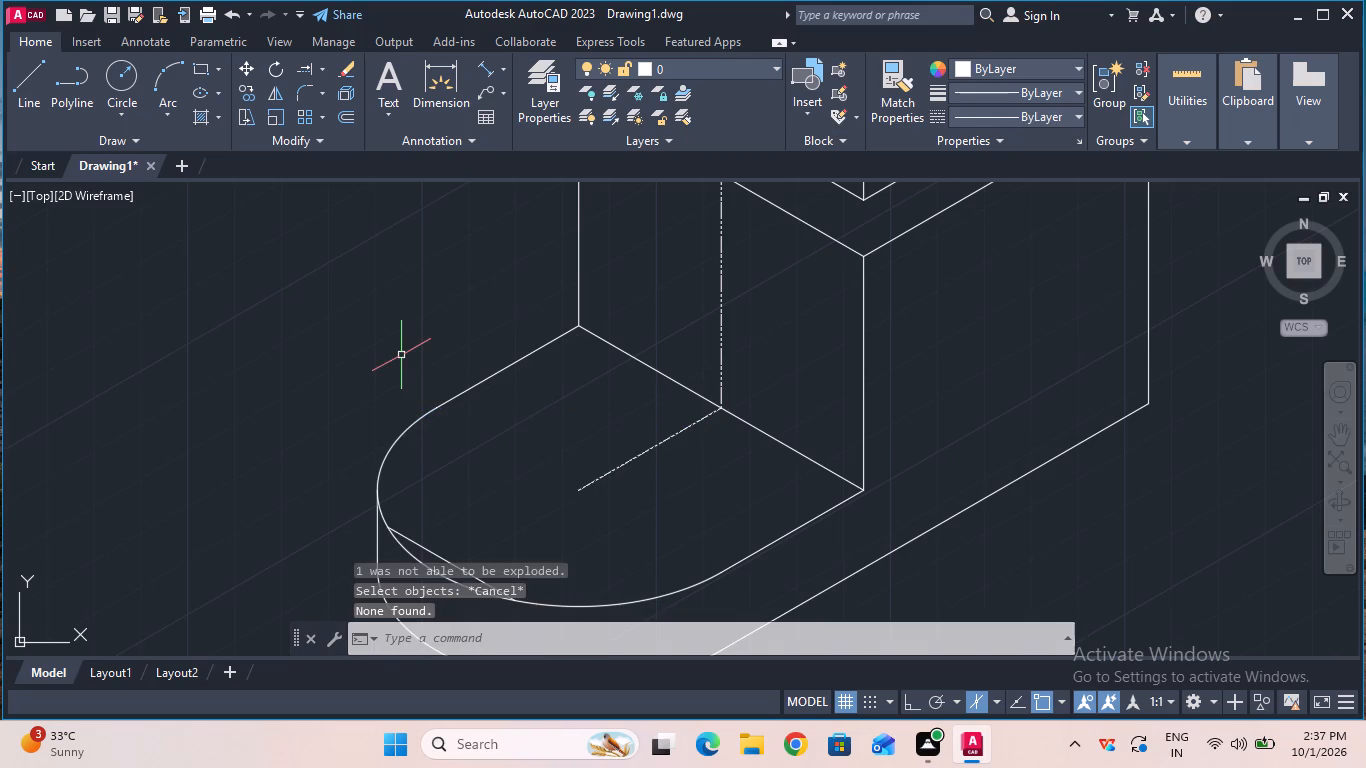
Extend the exploded base centerline to the chord inside the base's rounded end.
{"action": "left_click", "coordinate": [311, 73]}
{"action": "left_click", "coordinate": [586, 485]}
{"action": "key", "text": "Escape"}
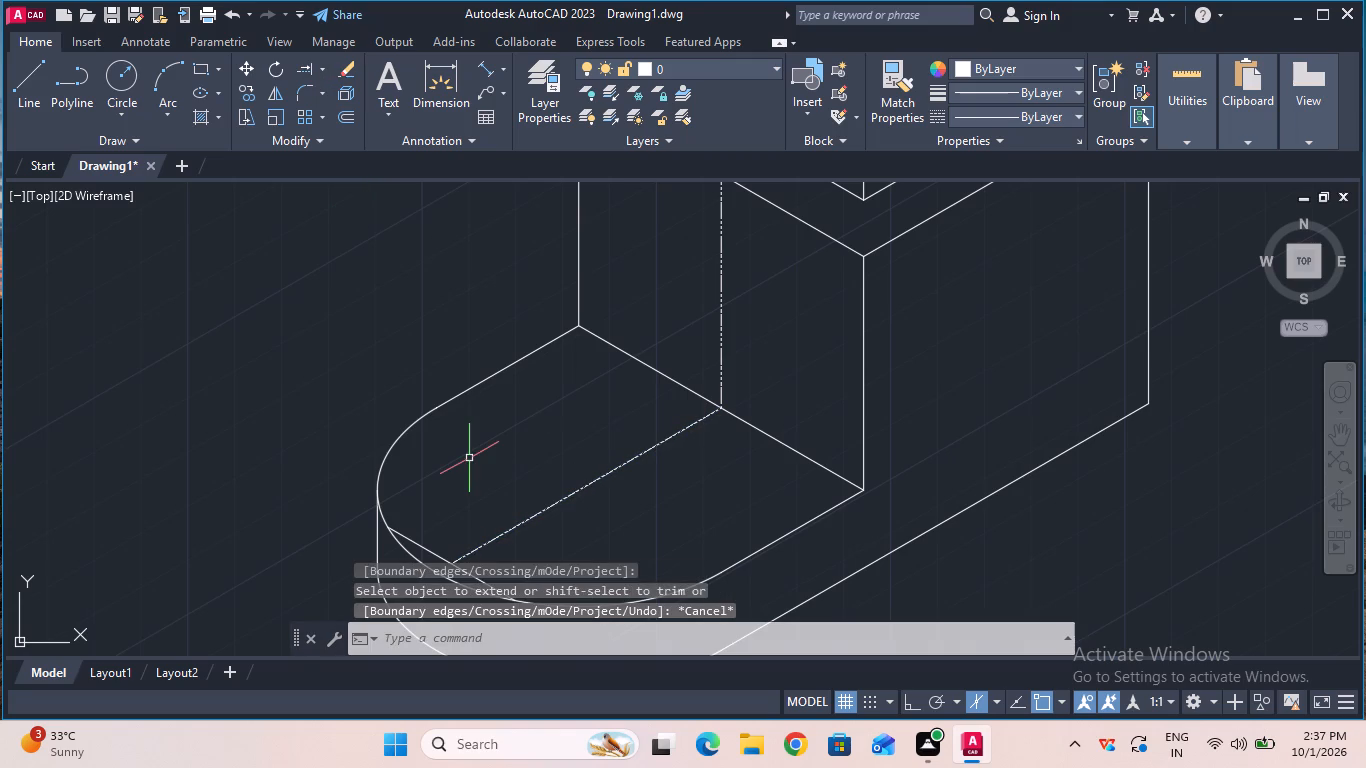
Draw a sloping line from the top end of the front-left face's centerline to the base centerline's end on the chord.
{"action": "scroll", "coordinate": [469, 458], "scroll_direction": "down", "scroll_amount": 1, "text": "ctrl"}
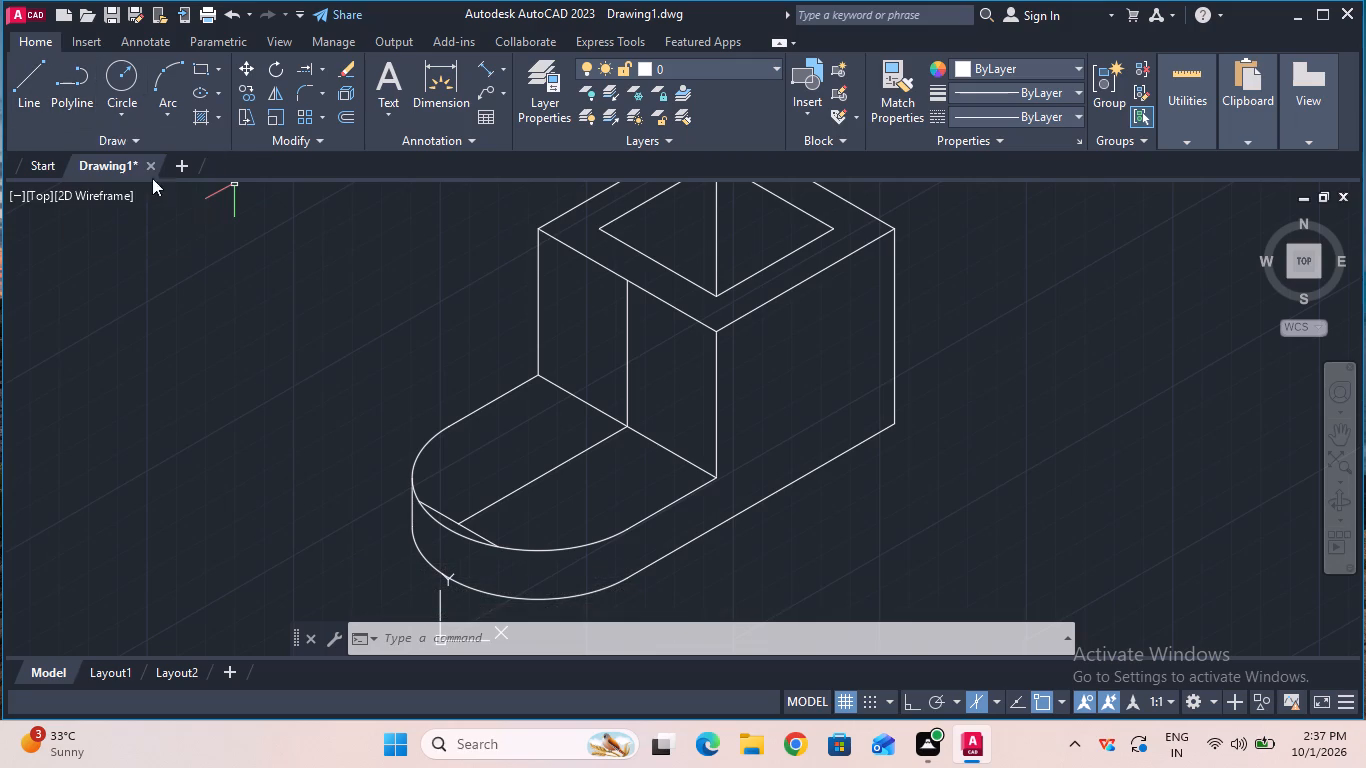
{"action": "left_click", "coordinate": [30, 81]}
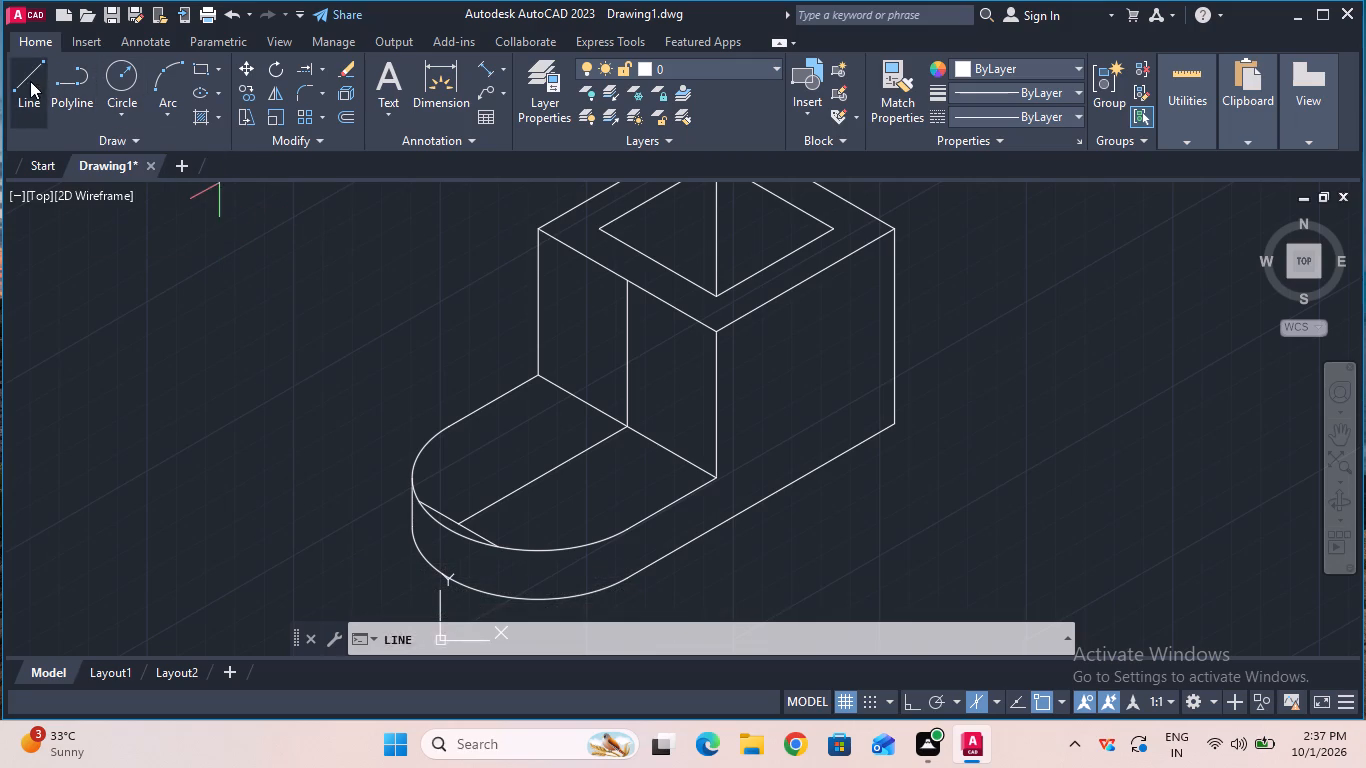
{"action": "left_click", "coordinate": [623, 282]}
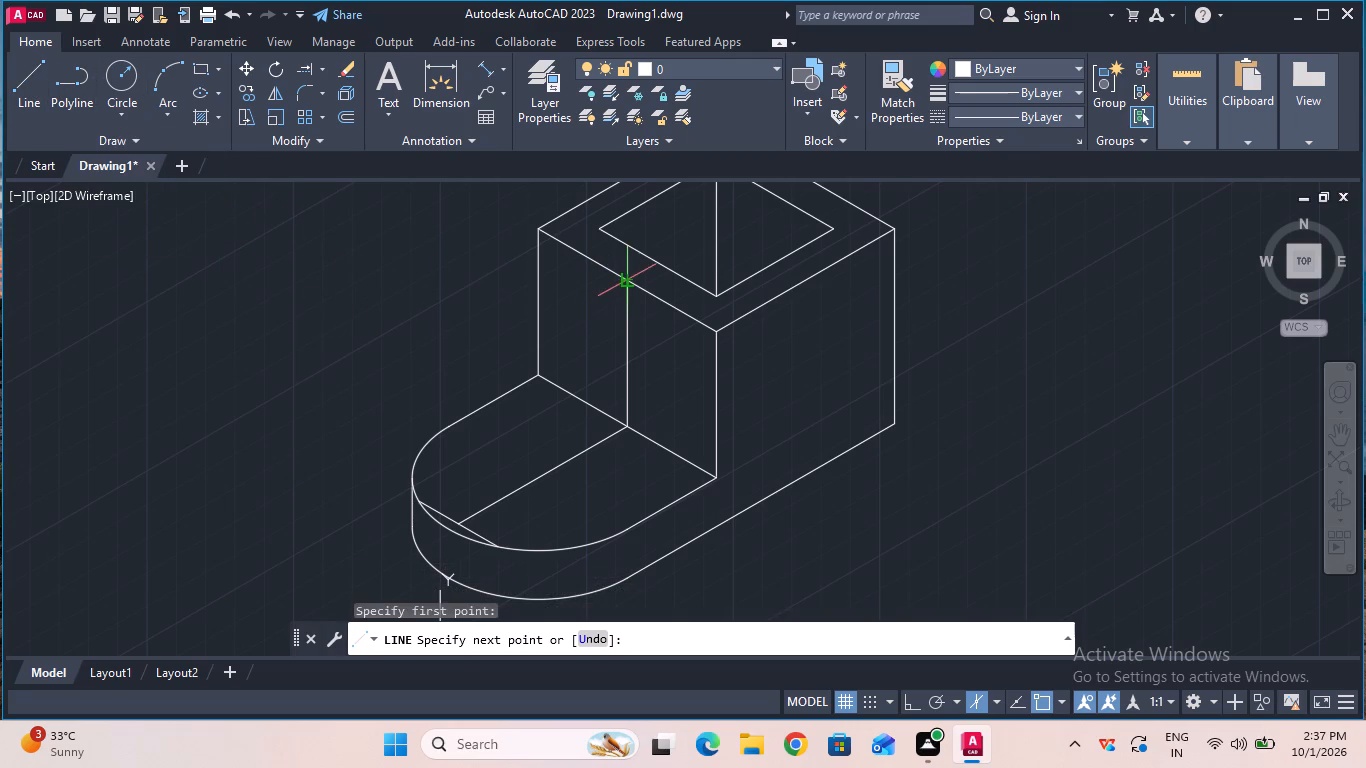
{"action": "left_click", "coordinate": [461, 519]}
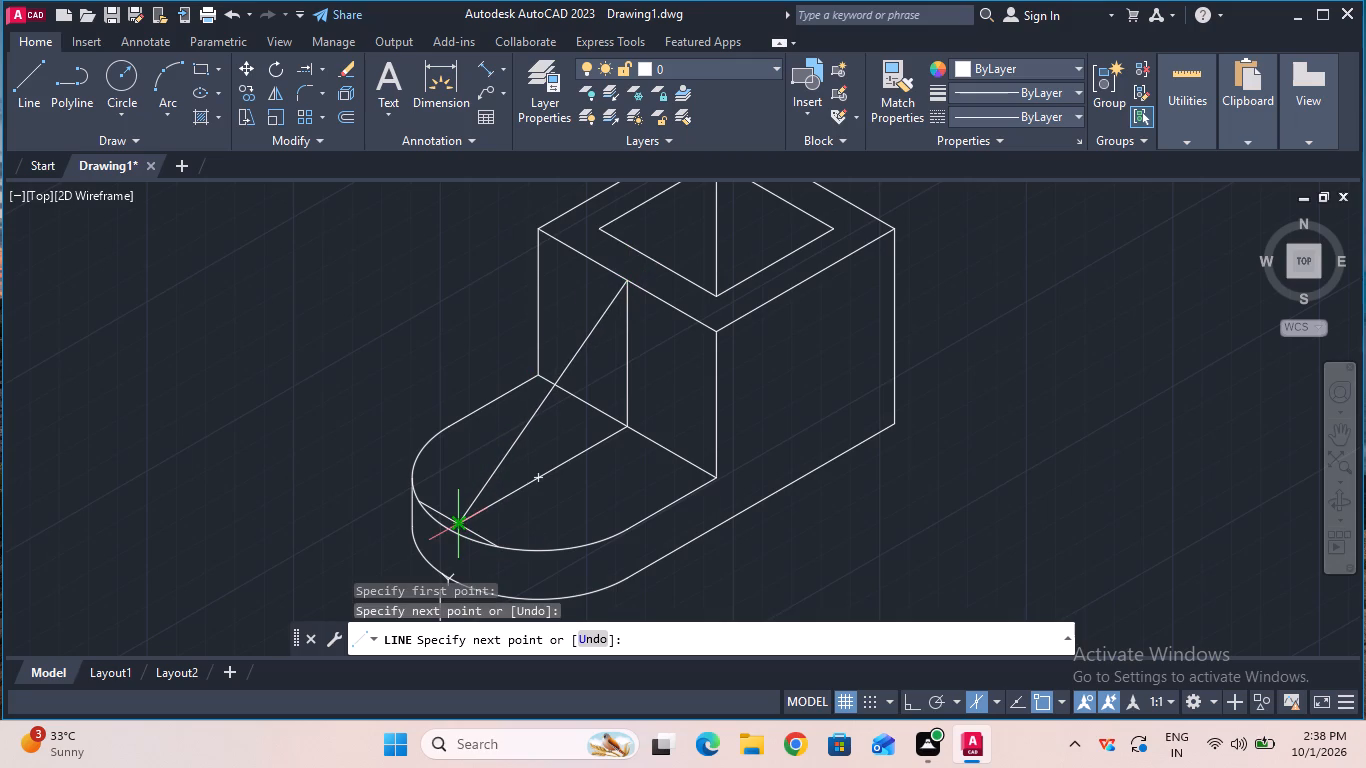
{"action": "key", "text": "Escape"}
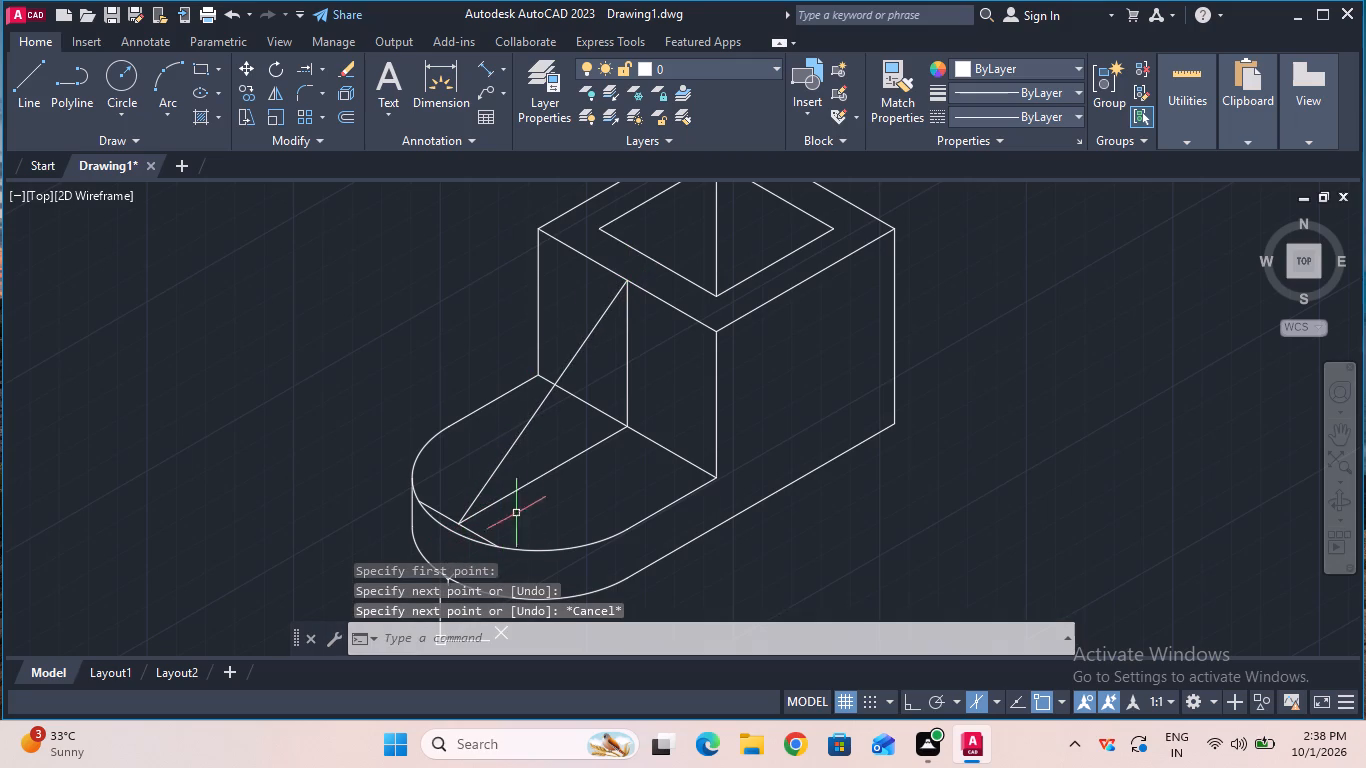
Trim away the centerline on the base's top face and the vertical centerline on the block's front-left face.
{"action": "left_click", "coordinate": [319, 65]}
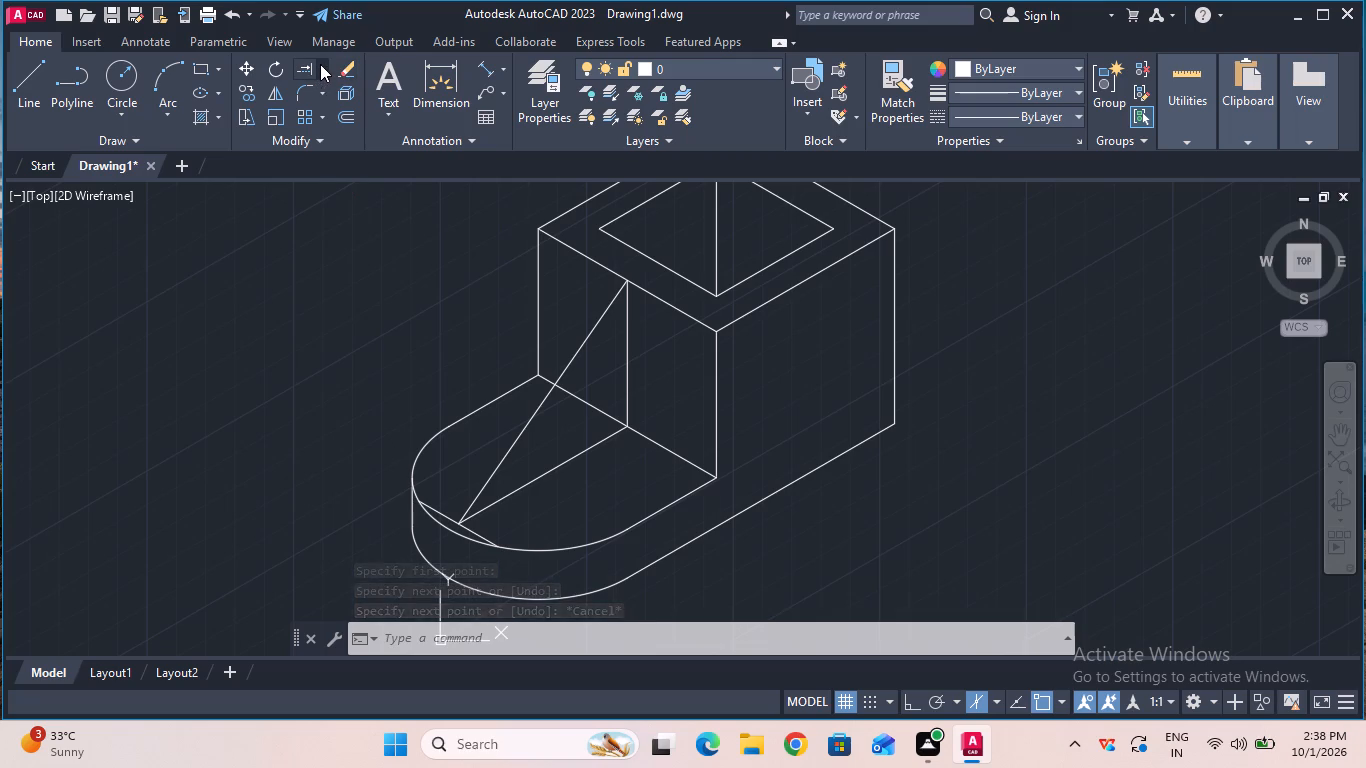
{"action": "left_click", "coordinate": [330, 94]}
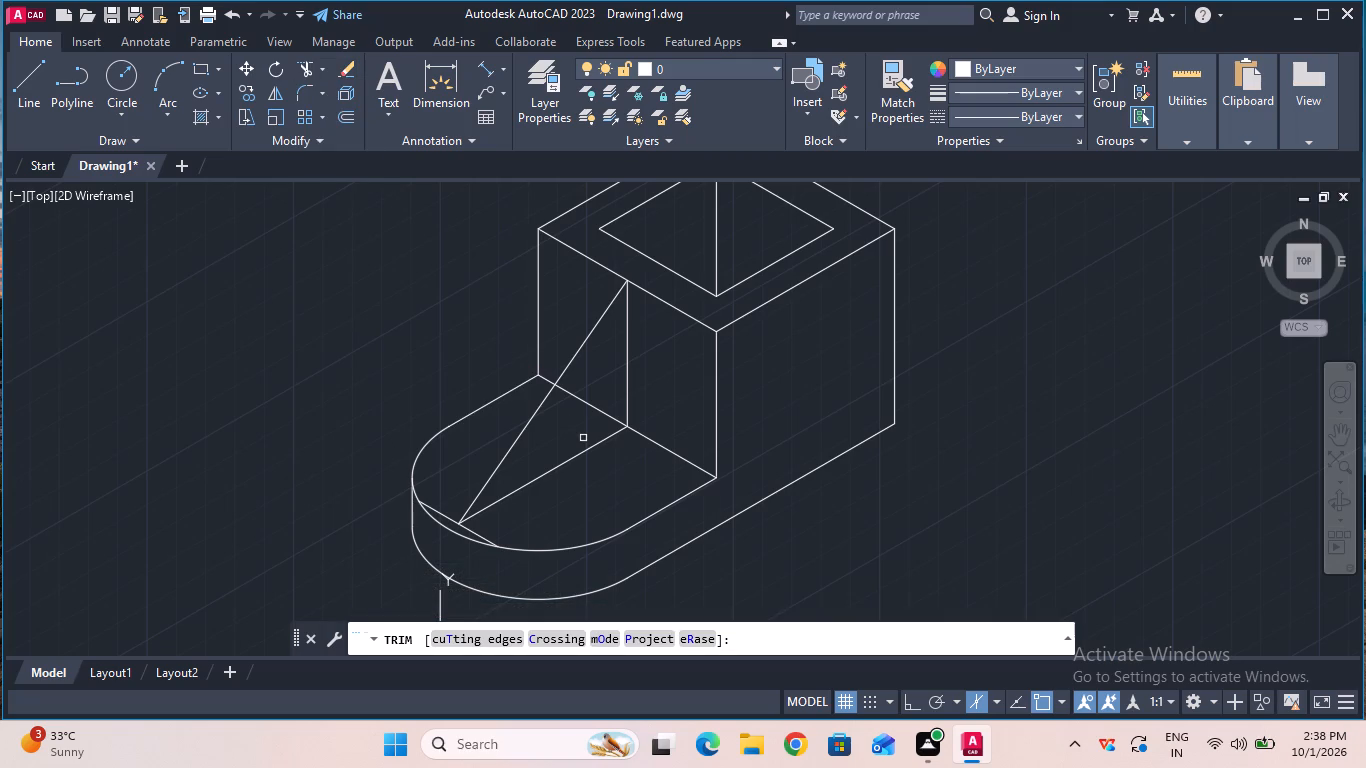
{"action": "left_click", "coordinate": [589, 447]}
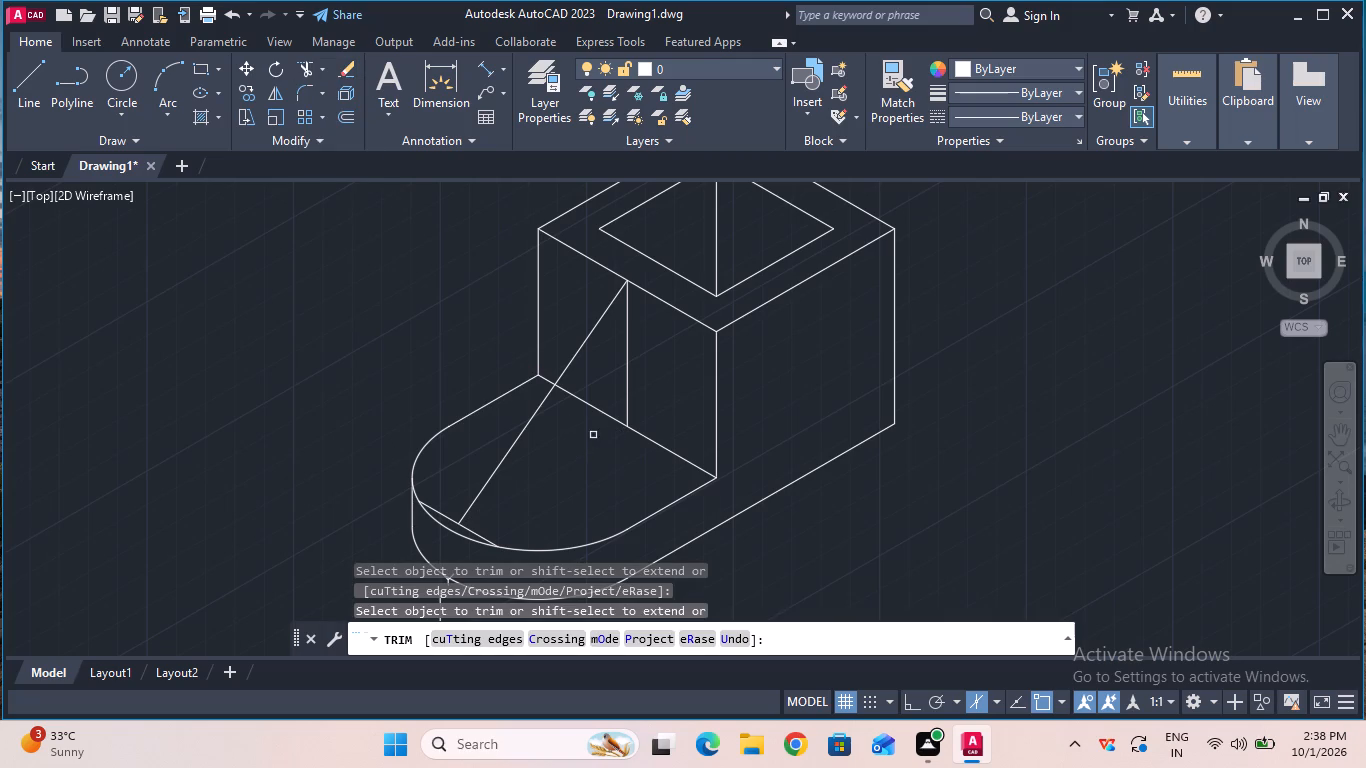
{"action": "left_click", "coordinate": [625, 390]}
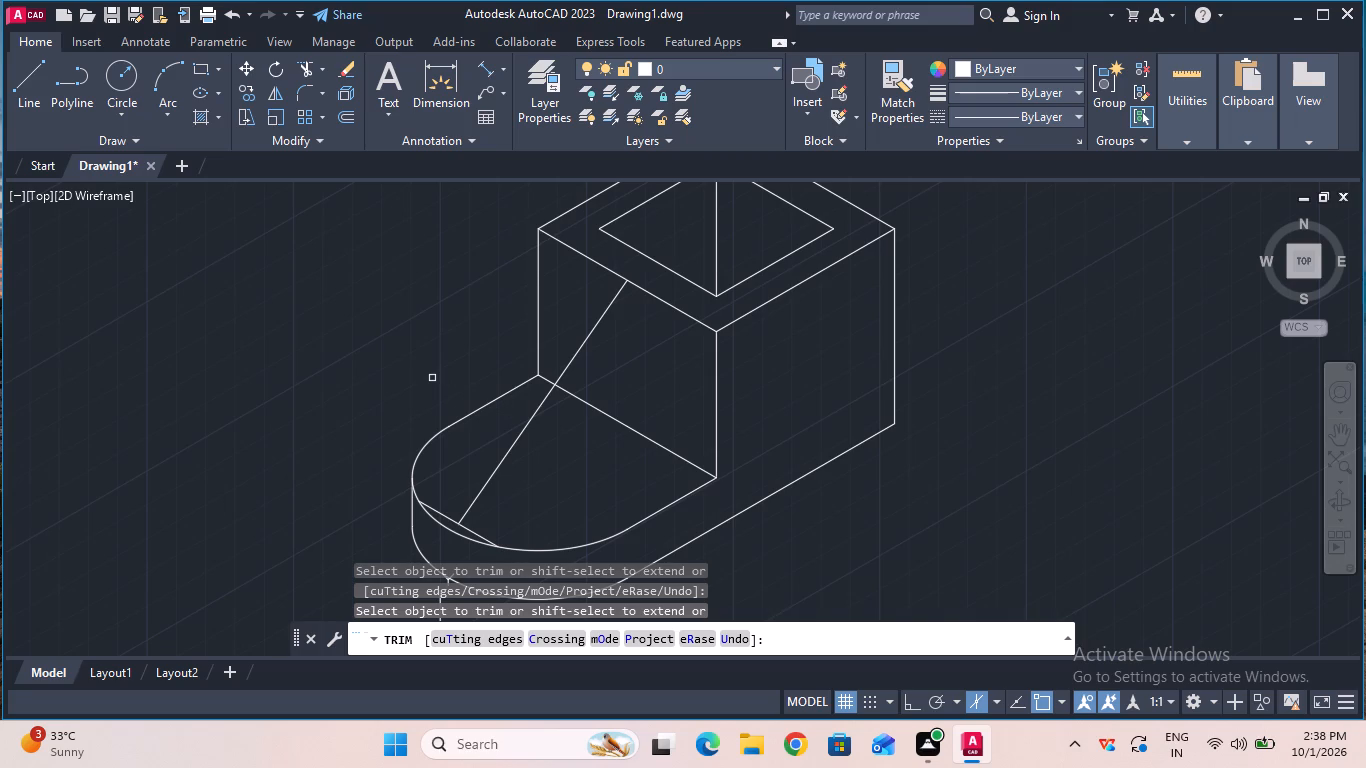
{"action": "key", "text": "F8"}
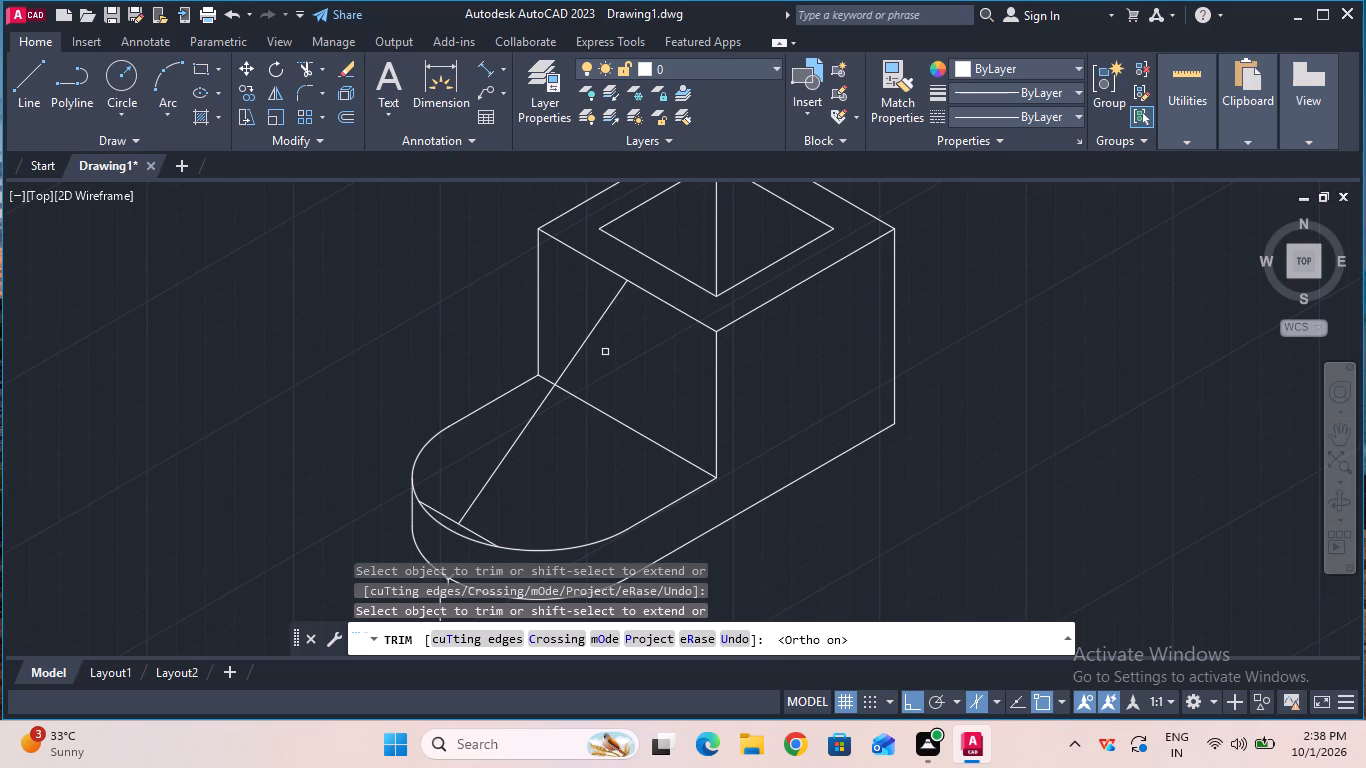
{"action": "key", "text": "Escape"}
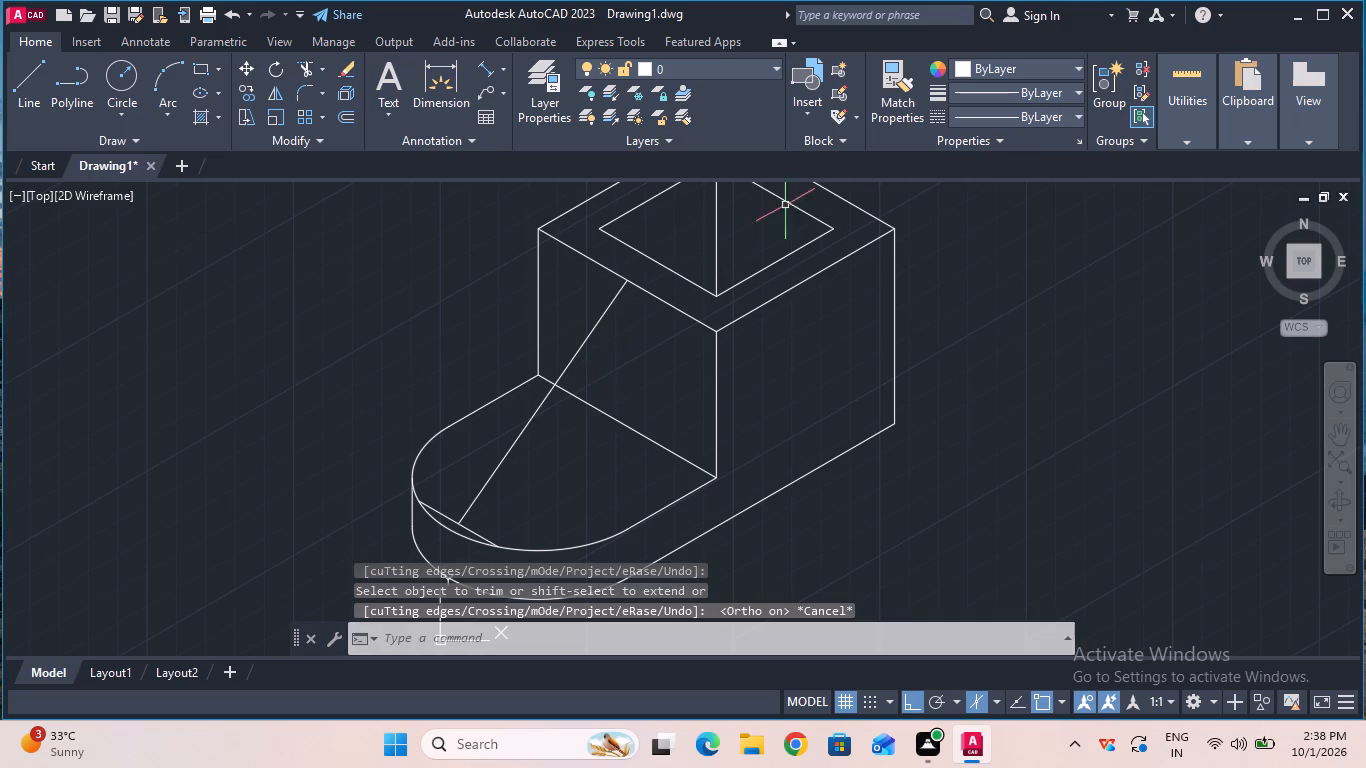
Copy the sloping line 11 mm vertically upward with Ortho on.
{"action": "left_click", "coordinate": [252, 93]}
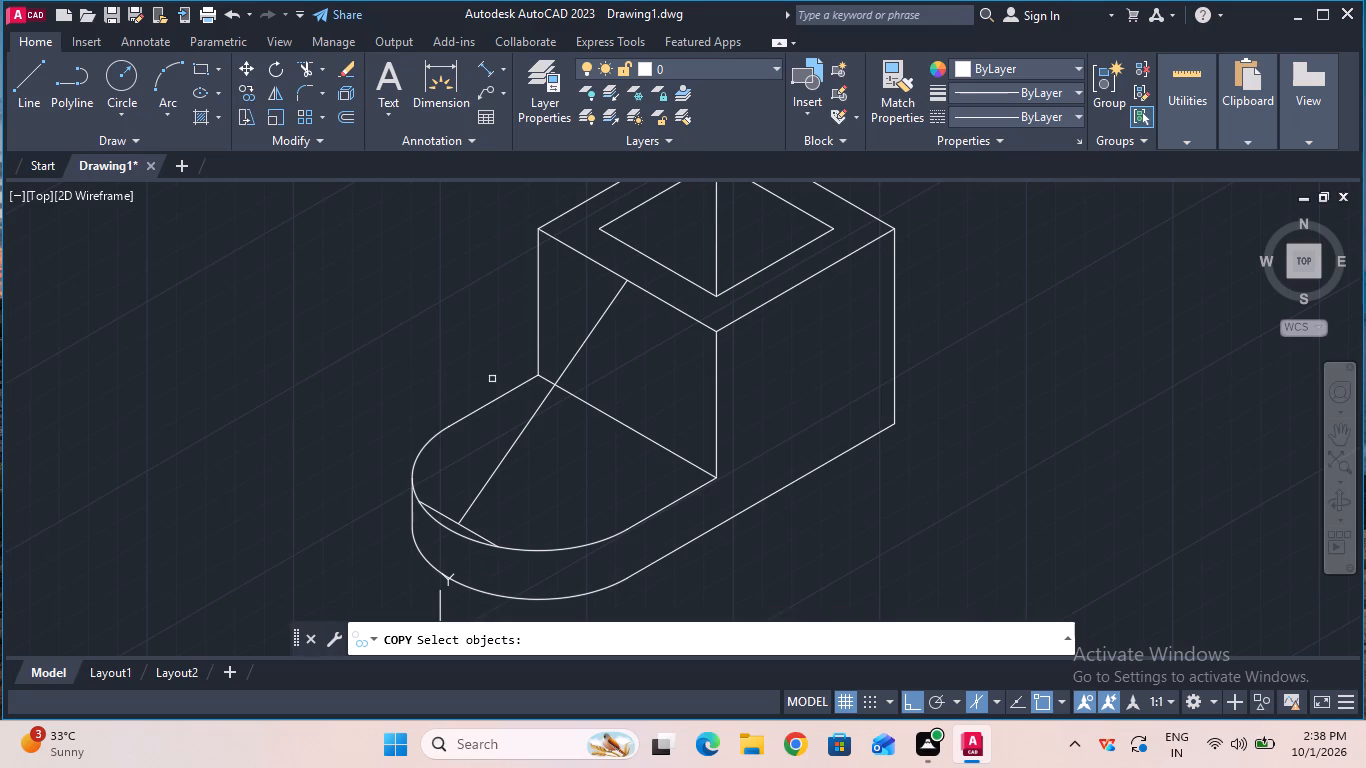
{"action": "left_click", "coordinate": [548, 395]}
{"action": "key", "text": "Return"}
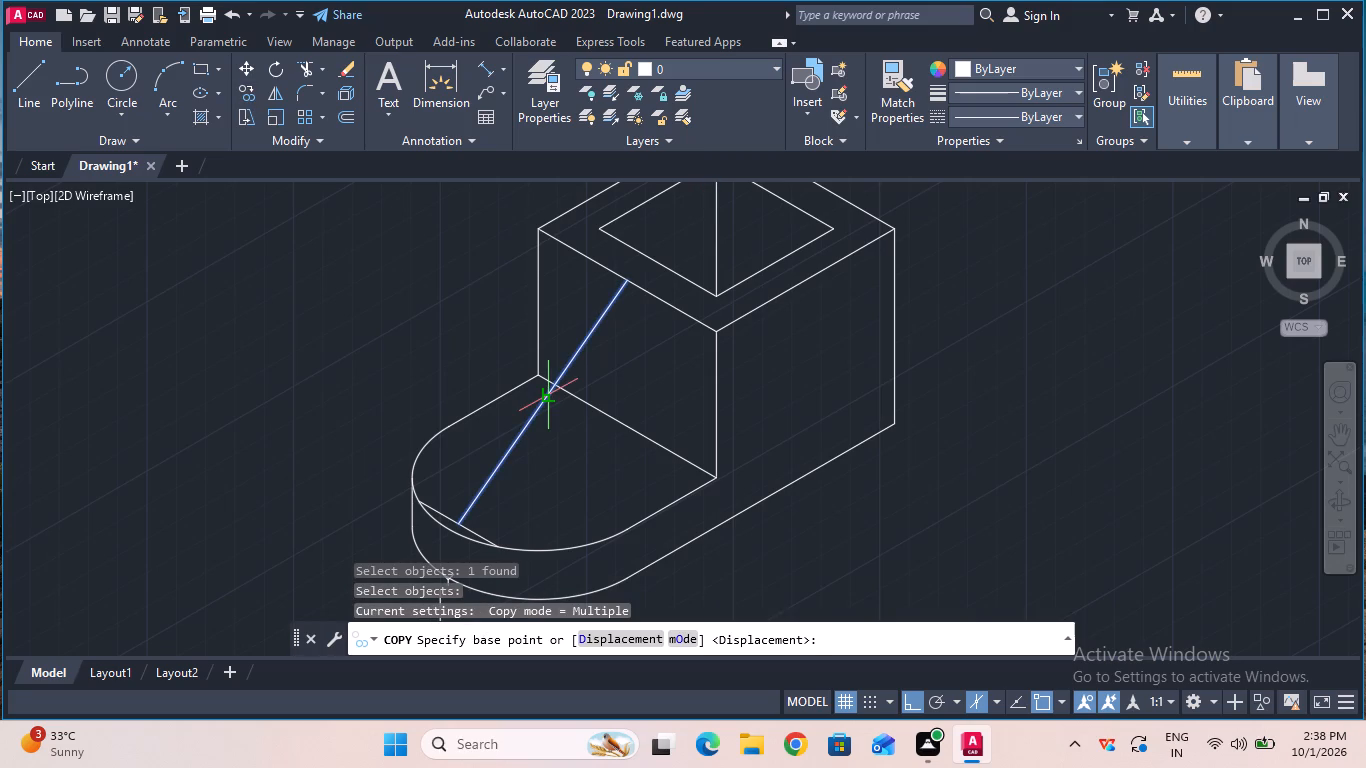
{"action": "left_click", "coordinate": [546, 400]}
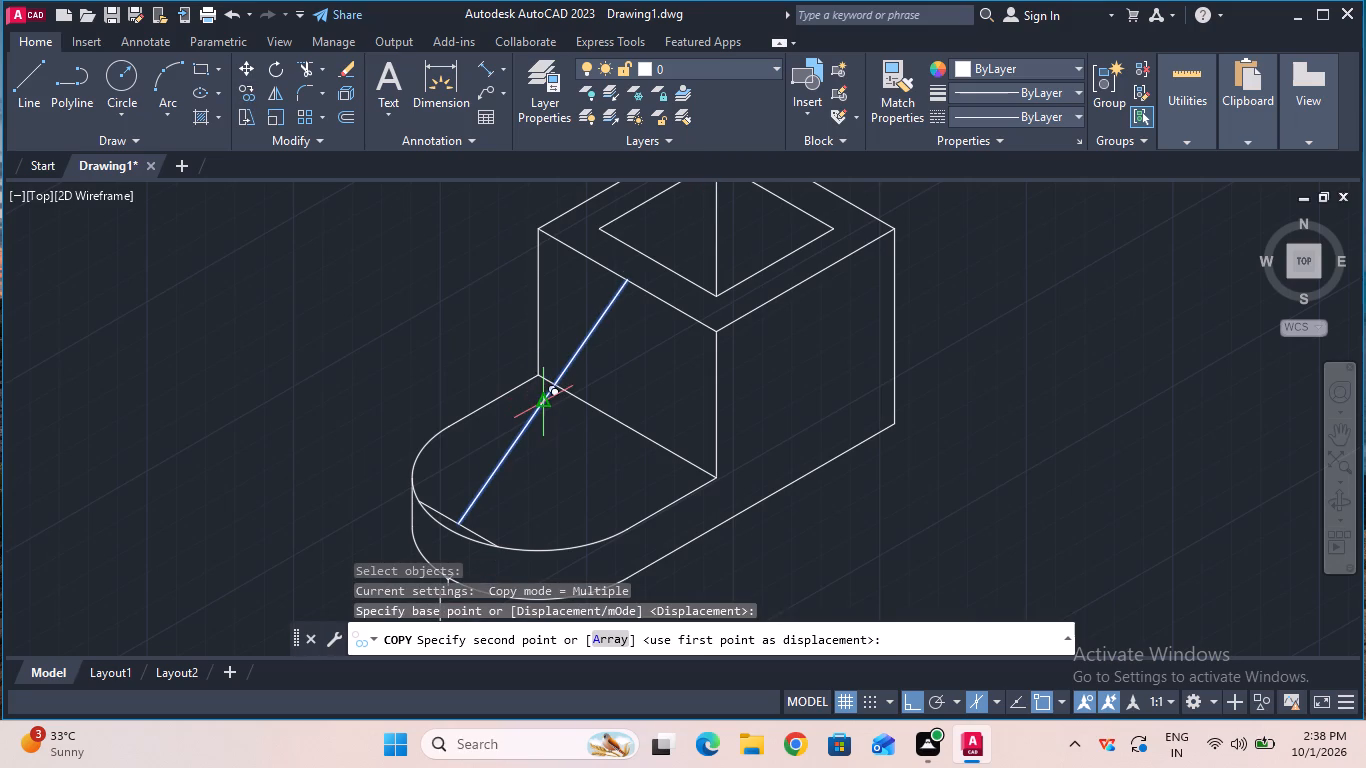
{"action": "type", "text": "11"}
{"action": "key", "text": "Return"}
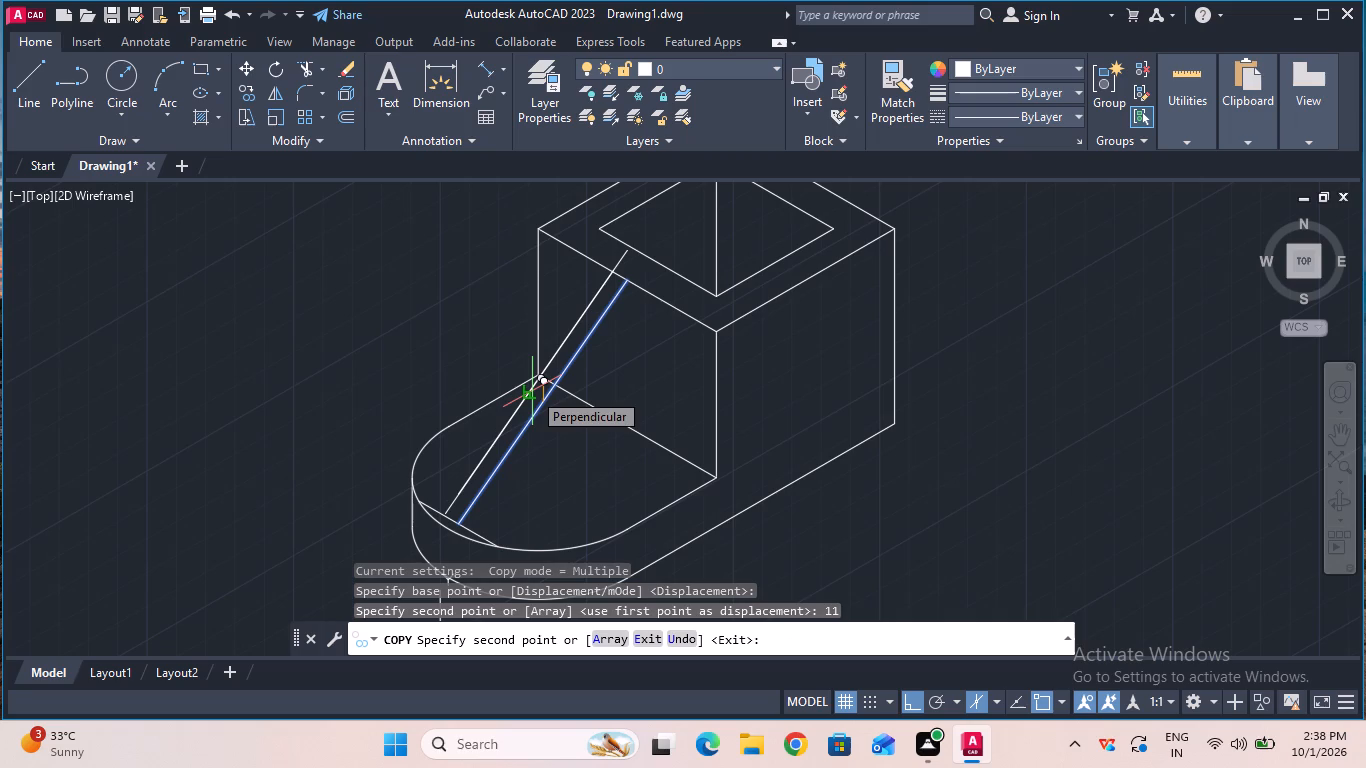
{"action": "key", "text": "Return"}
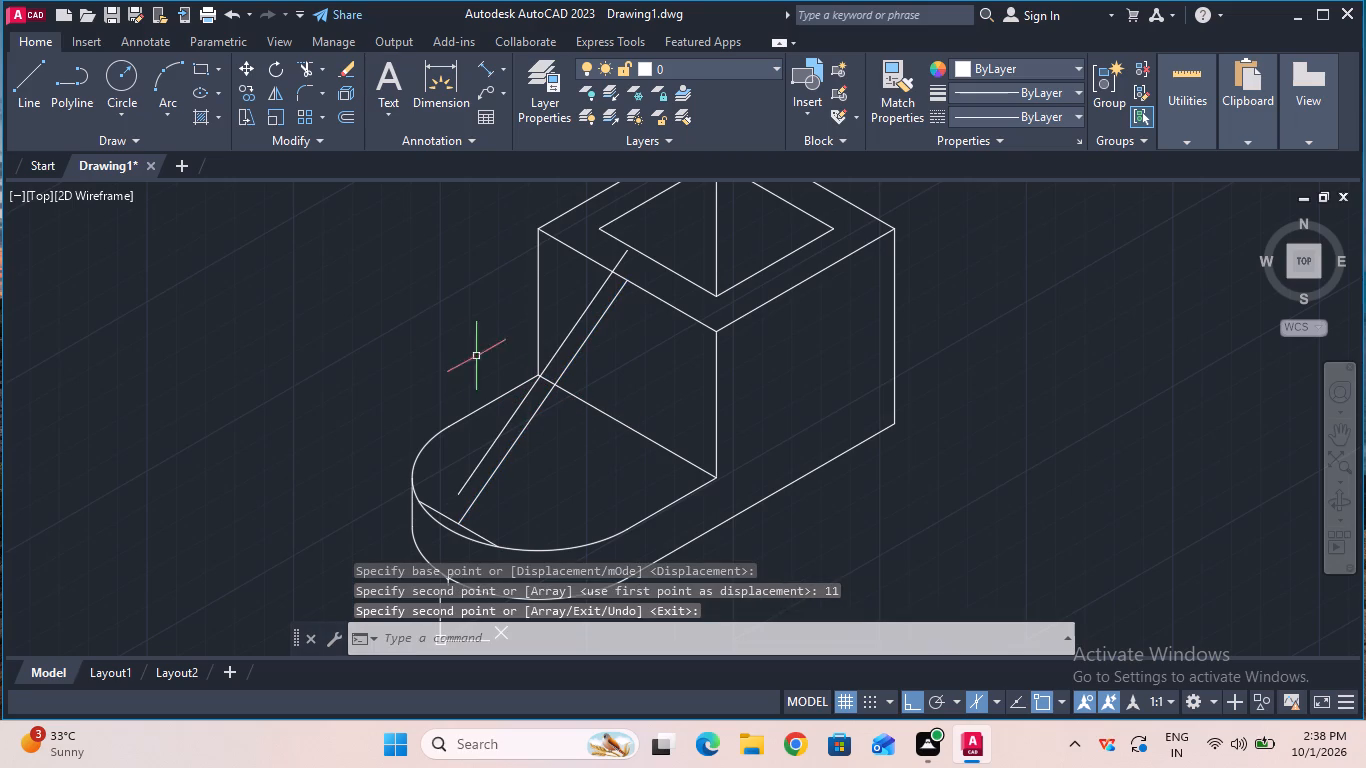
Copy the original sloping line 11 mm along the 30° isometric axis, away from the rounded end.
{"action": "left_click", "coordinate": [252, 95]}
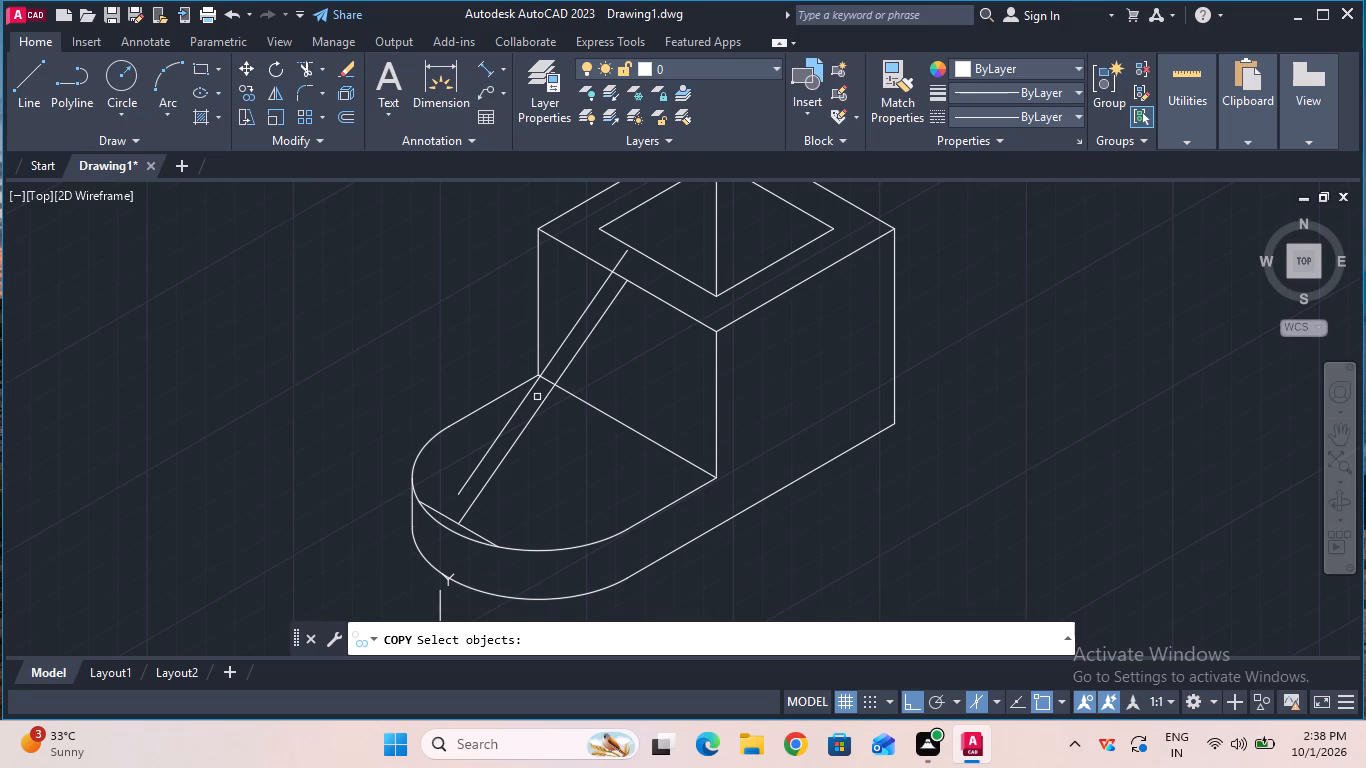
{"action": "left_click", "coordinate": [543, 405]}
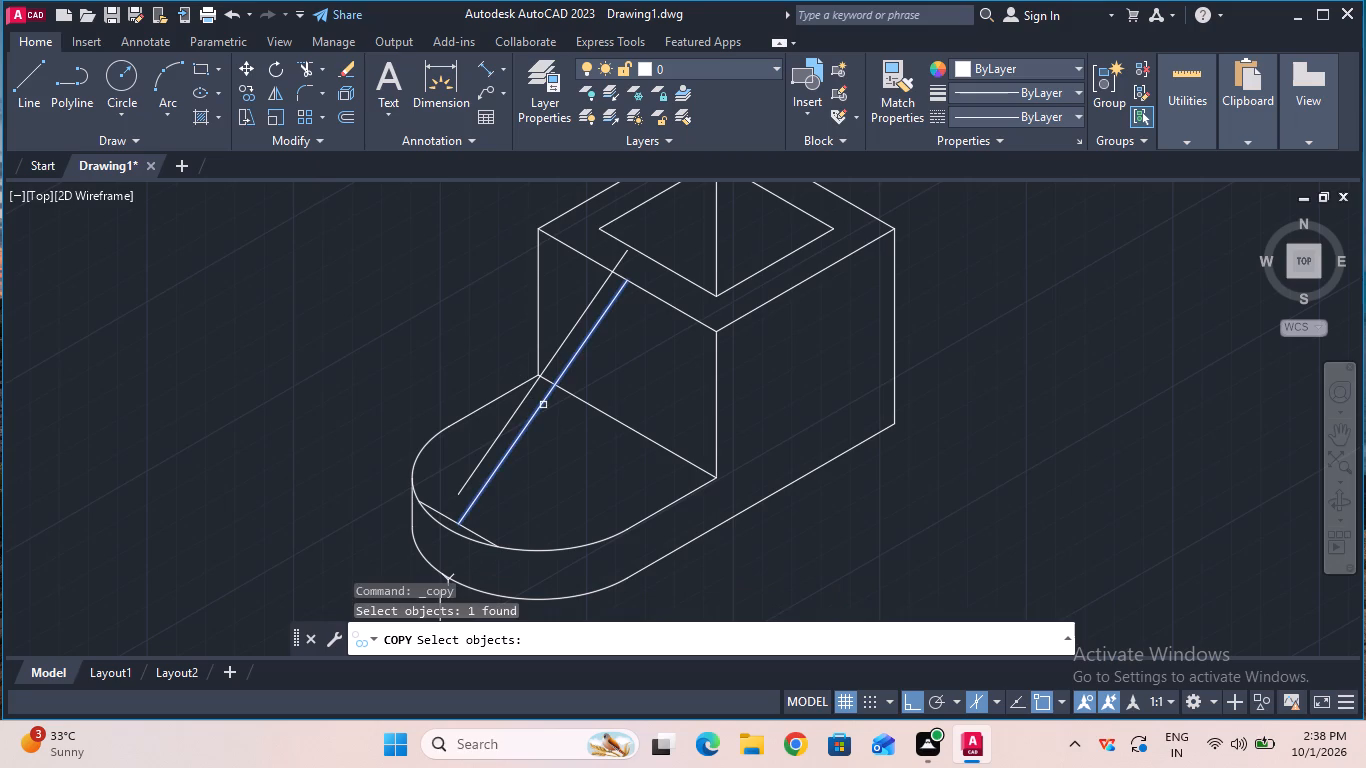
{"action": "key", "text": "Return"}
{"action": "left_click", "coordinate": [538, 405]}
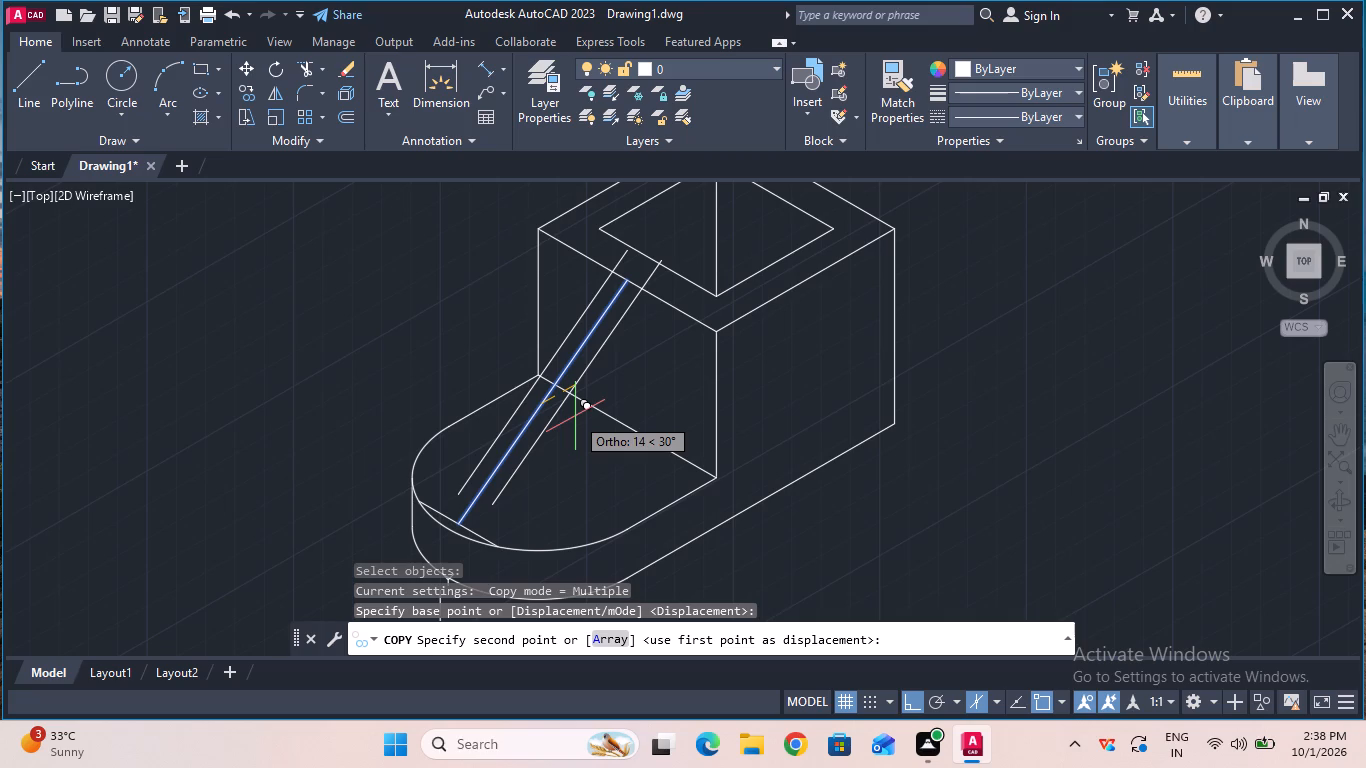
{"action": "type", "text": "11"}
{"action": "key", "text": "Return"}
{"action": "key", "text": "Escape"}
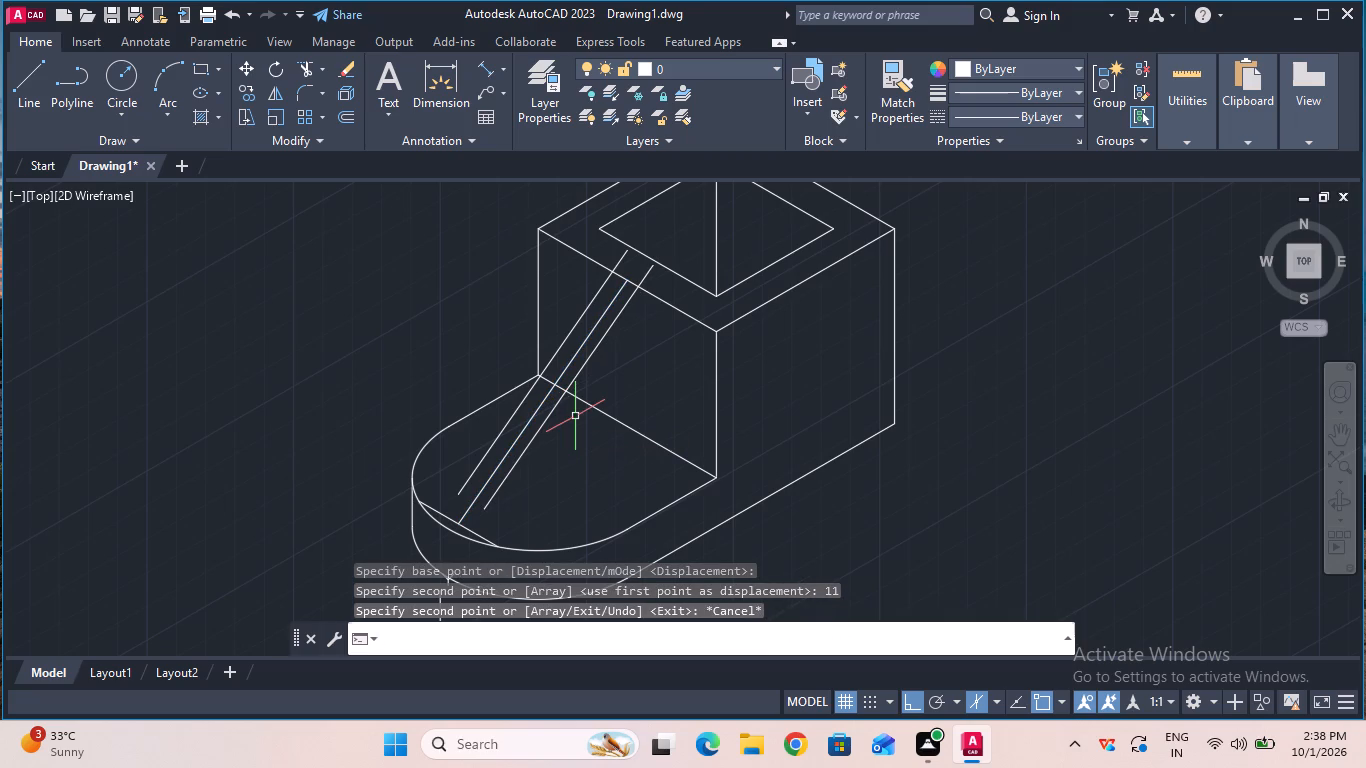
Check the spacing between the two copied sloping lines along the block's top edge with an aligned dimension.
{"action": "left_click", "coordinate": [482, 207]}
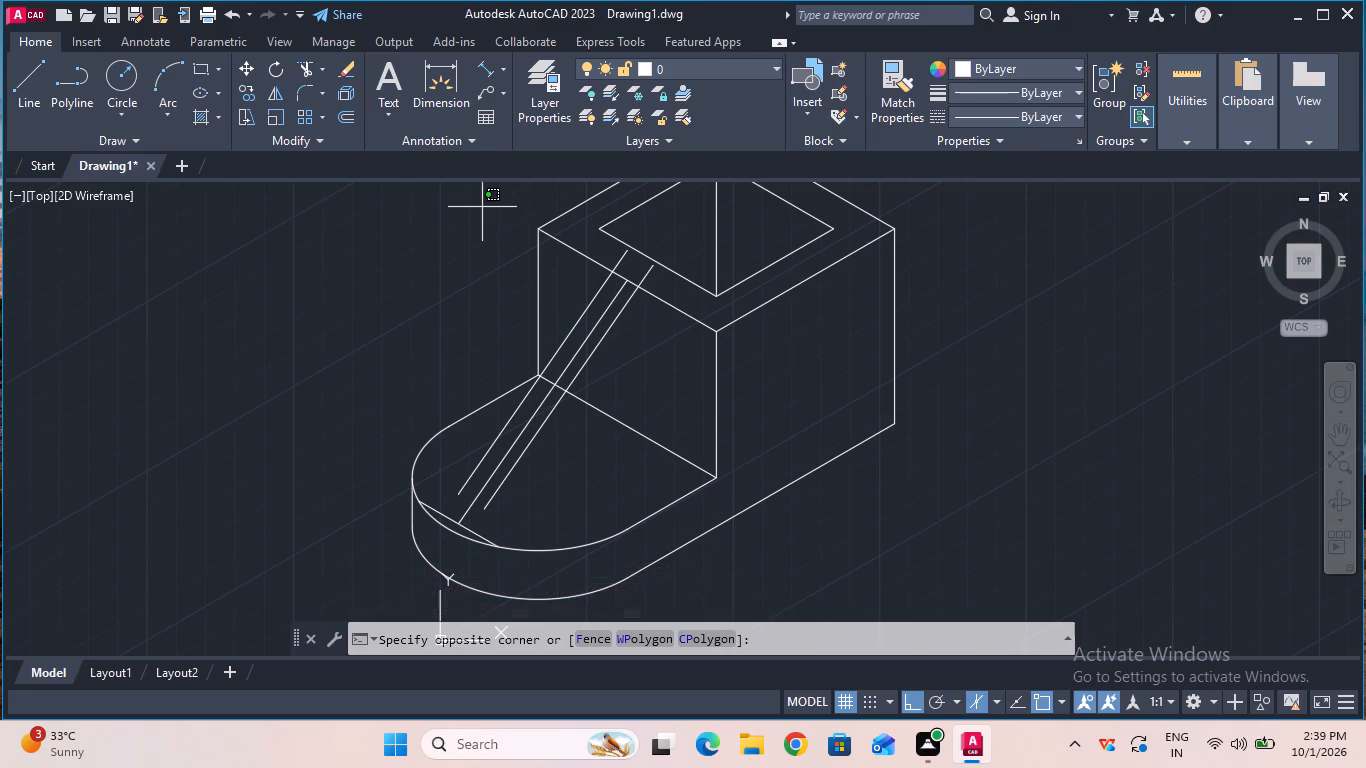
{"action": "left_click", "coordinate": [487, 70]}
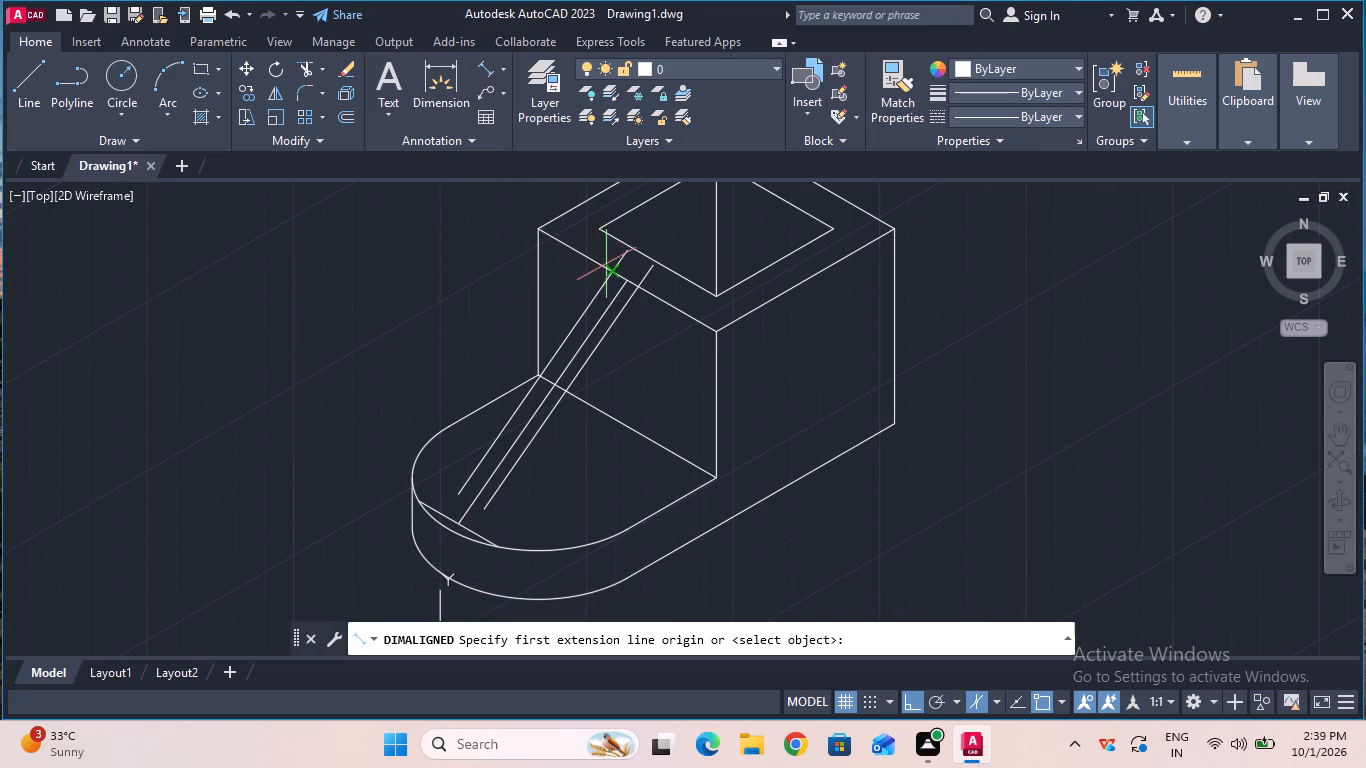
{"action": "left_click", "coordinate": [612, 272]}
{"action": "left_click", "coordinate": [638, 290]}
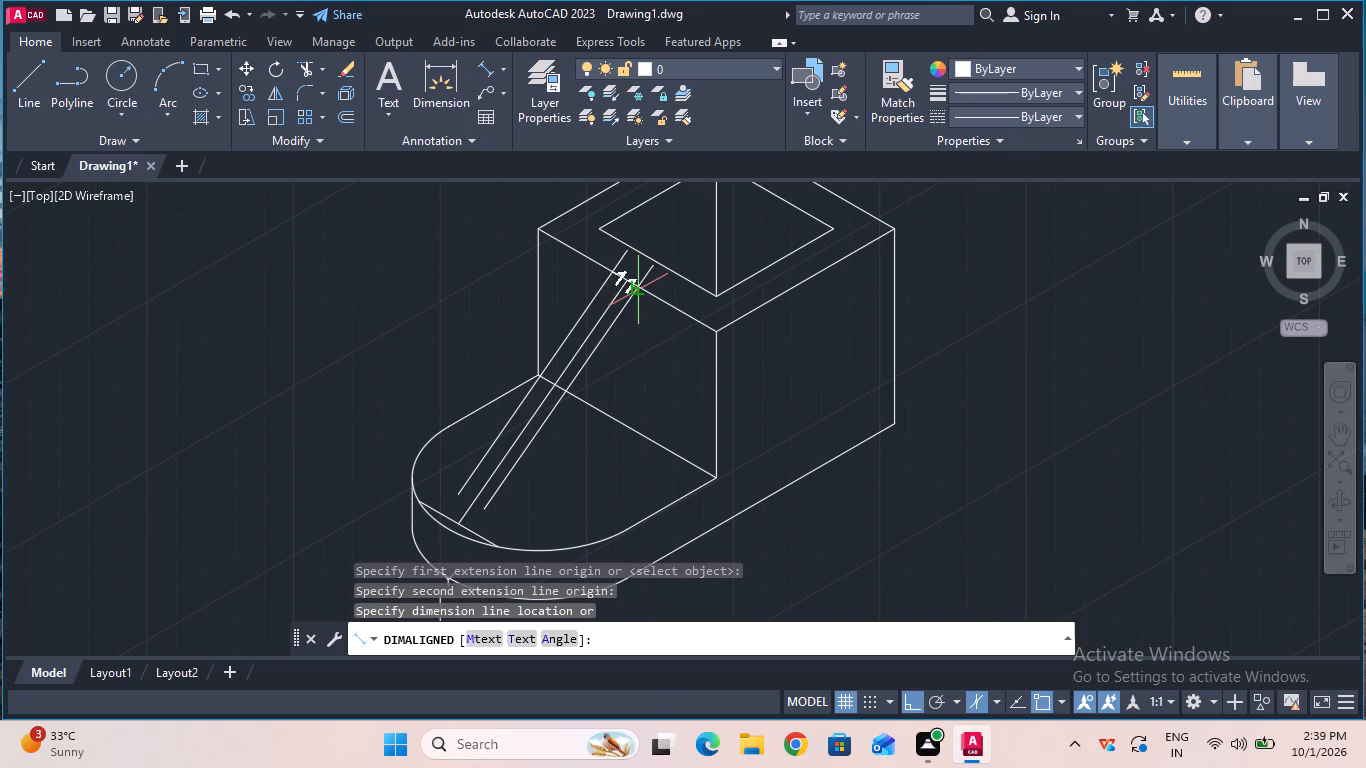
{"action": "key", "text": "Escape"}
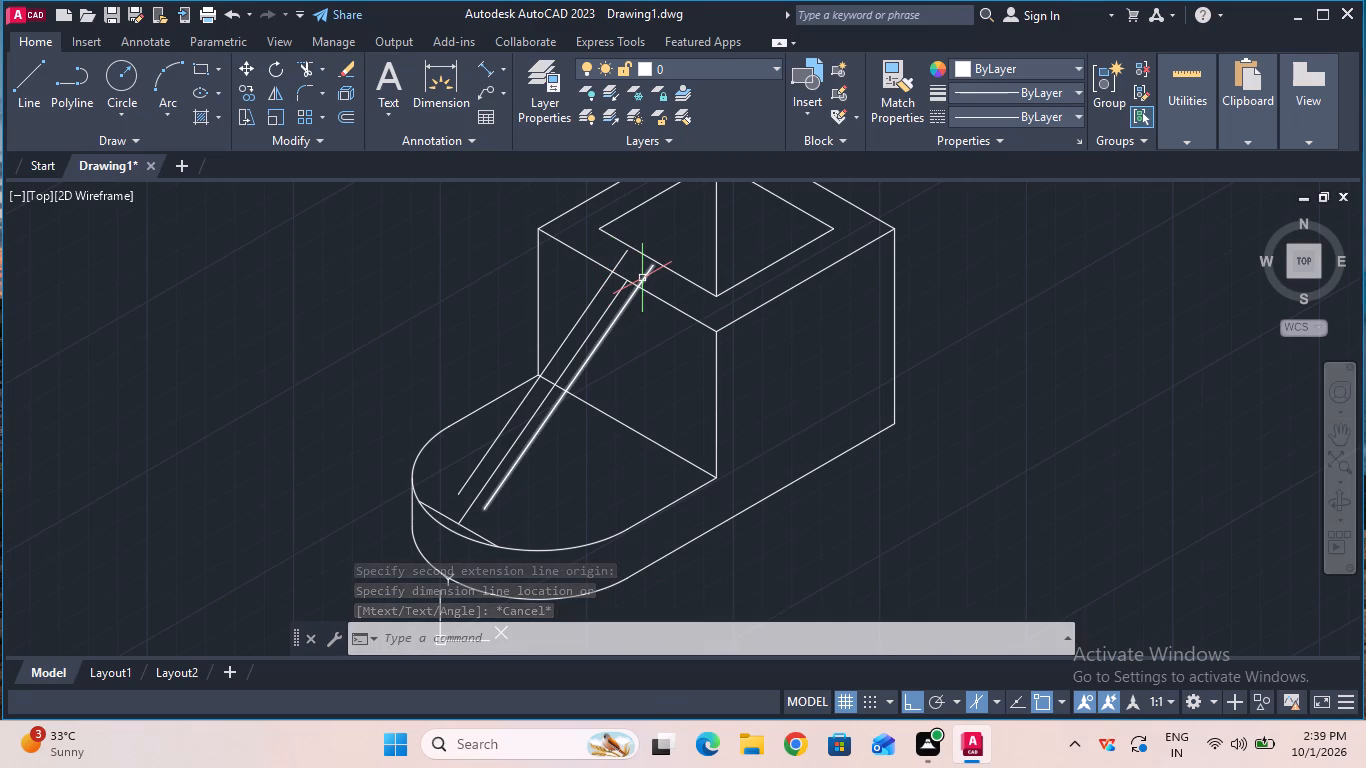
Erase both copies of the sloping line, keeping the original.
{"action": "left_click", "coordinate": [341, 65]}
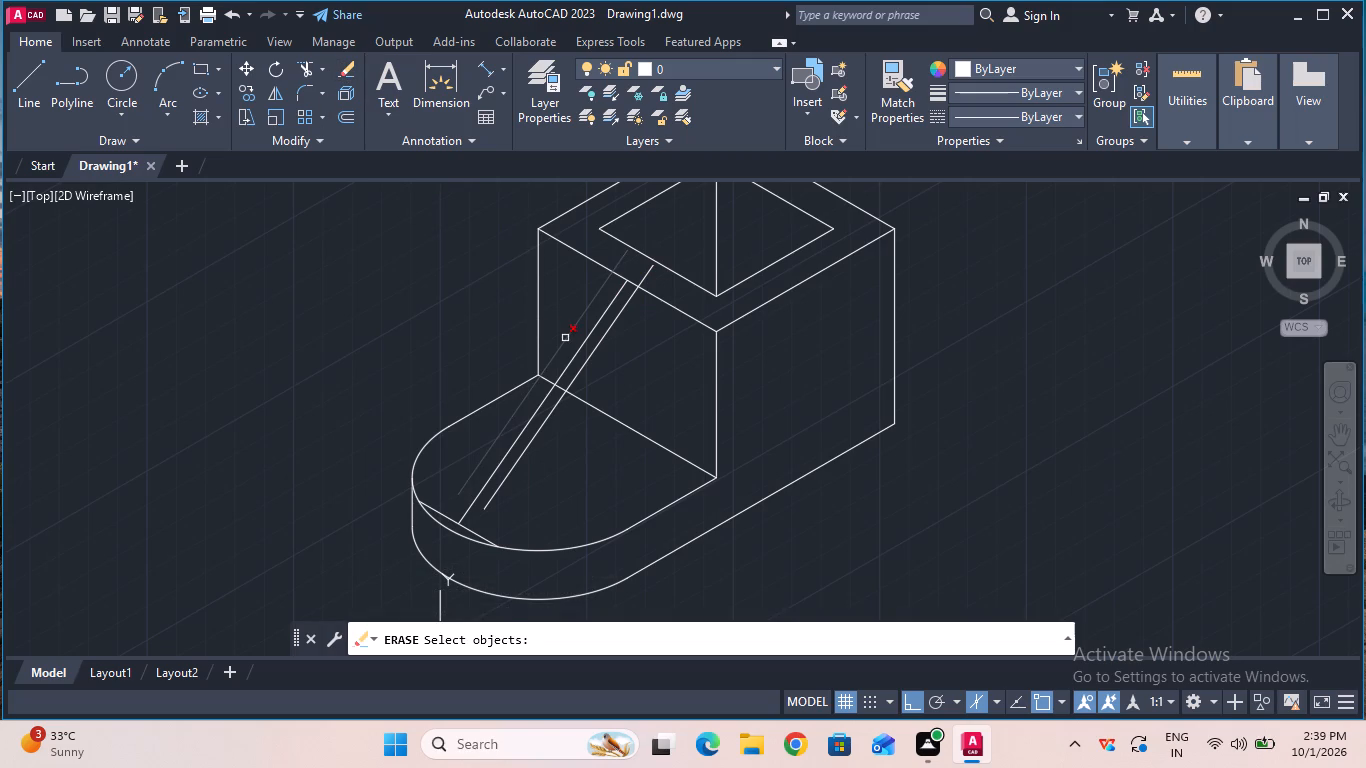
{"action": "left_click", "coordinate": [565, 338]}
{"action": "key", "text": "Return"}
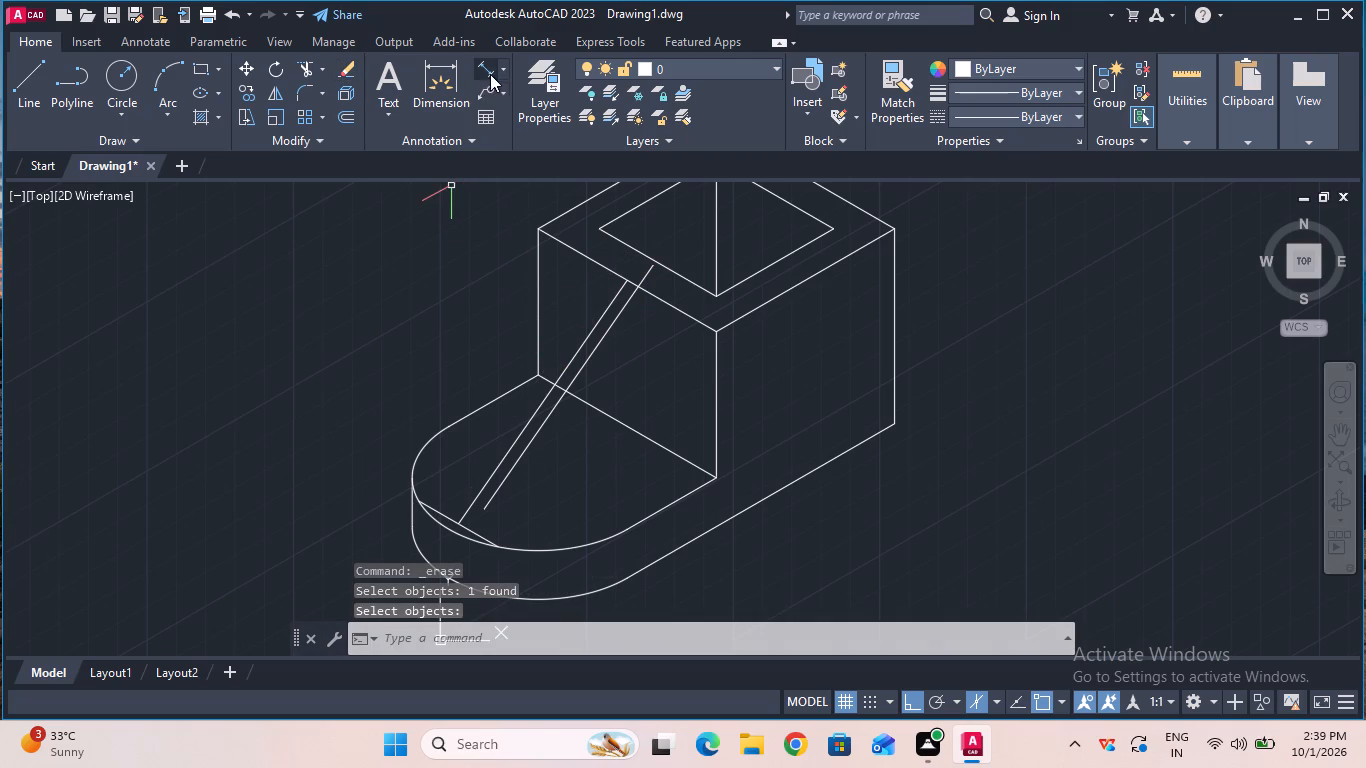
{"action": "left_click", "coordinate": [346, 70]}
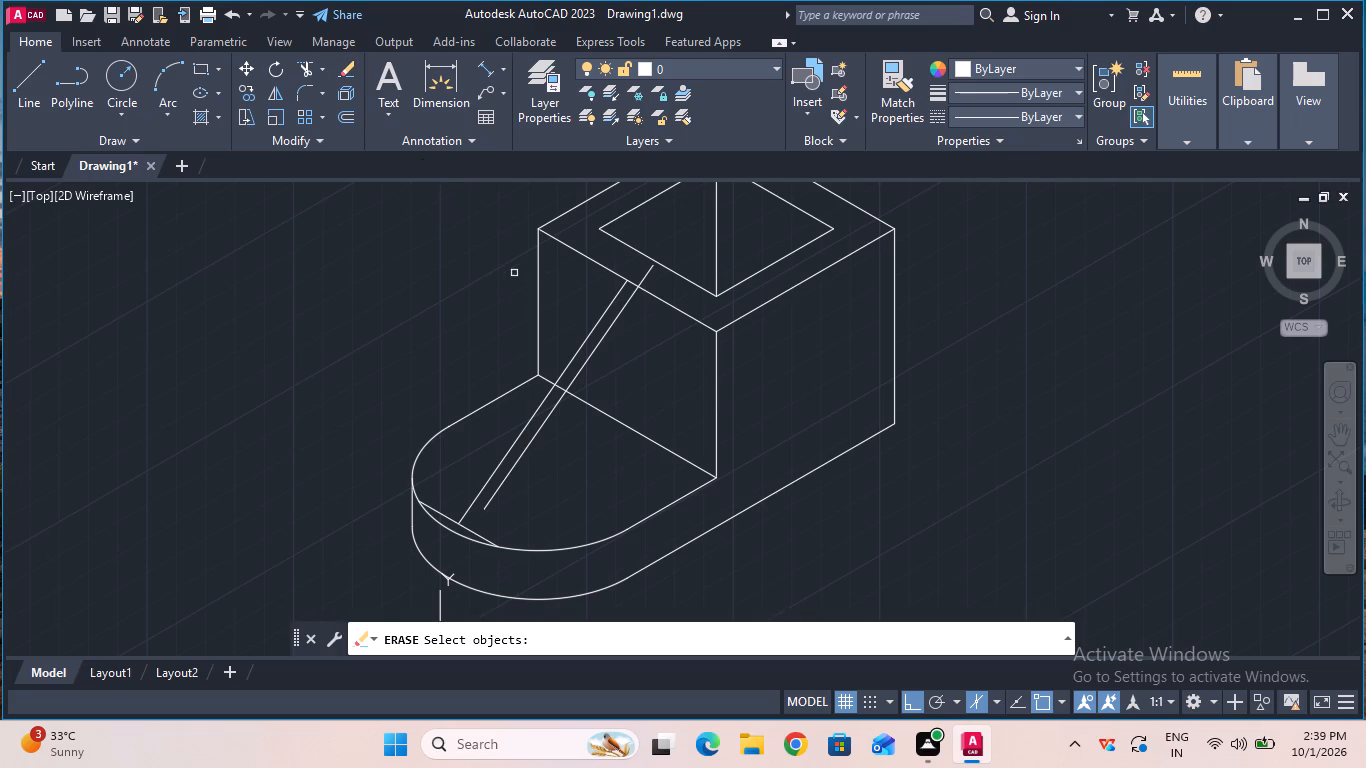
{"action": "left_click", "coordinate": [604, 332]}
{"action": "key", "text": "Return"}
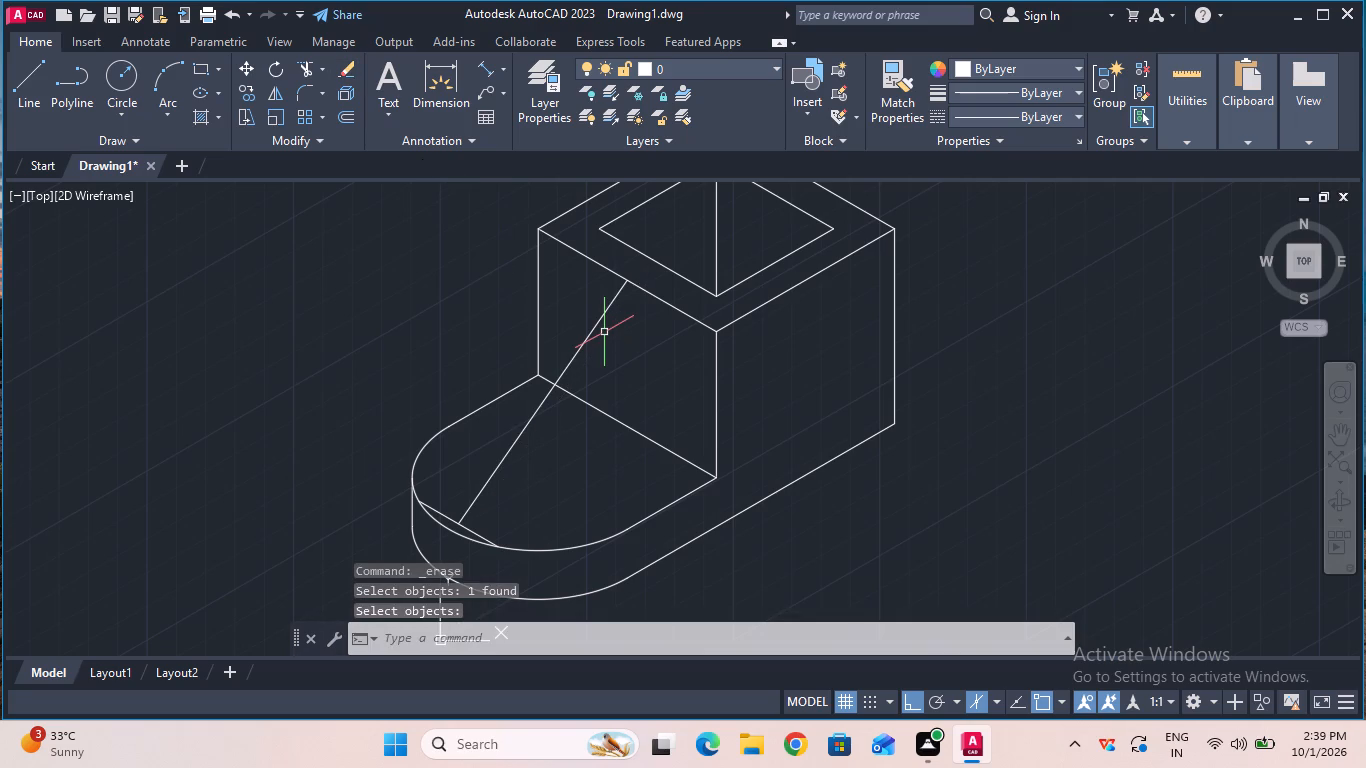
Offset the sloping line 11 mm toward the front-left face's far vertical edge, with the isoplane set to Top.
{"action": "scroll", "coordinate": [557, 335], "scroll_direction": "up", "scroll_amount": 1, "text": "ctrl"}
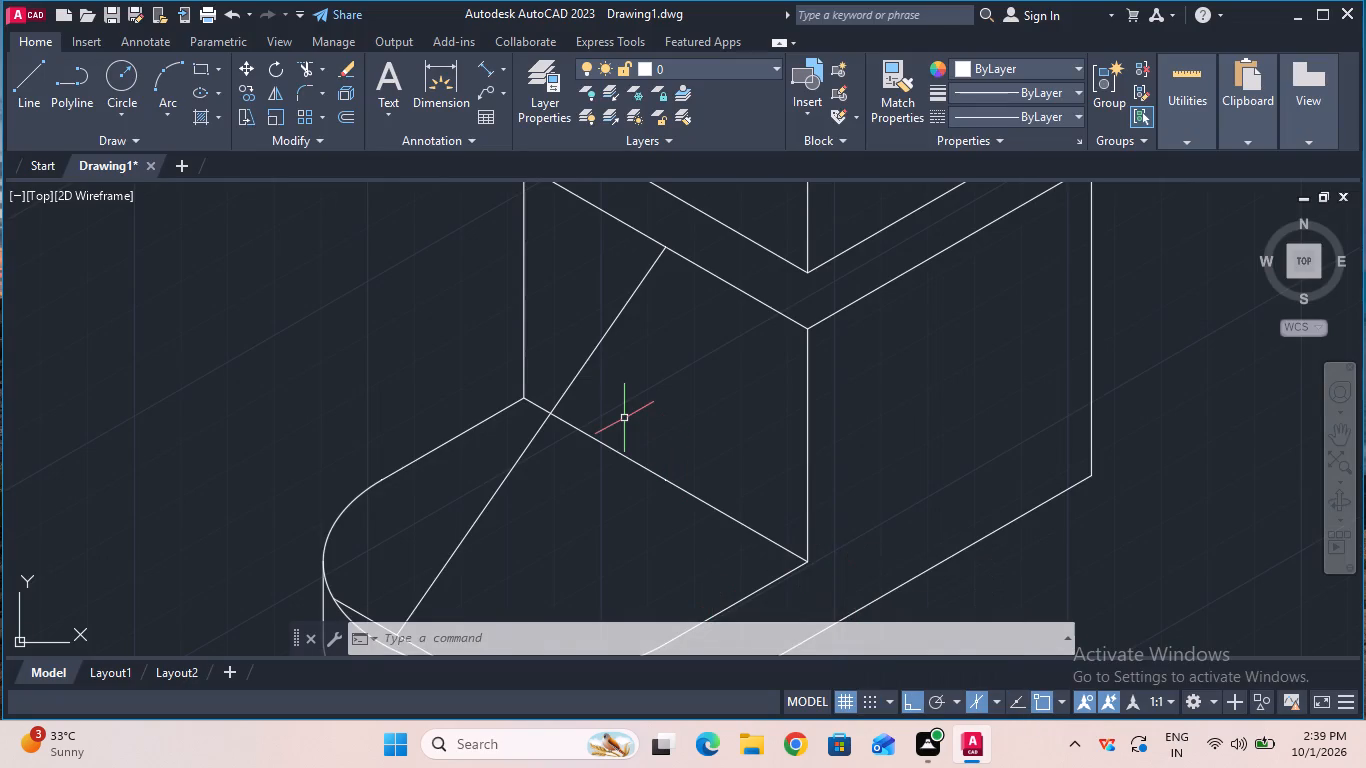
{"action": "scroll", "coordinate": [624, 418], "scroll_direction": "down", "scroll_amount": 2, "text": "ctrl"}
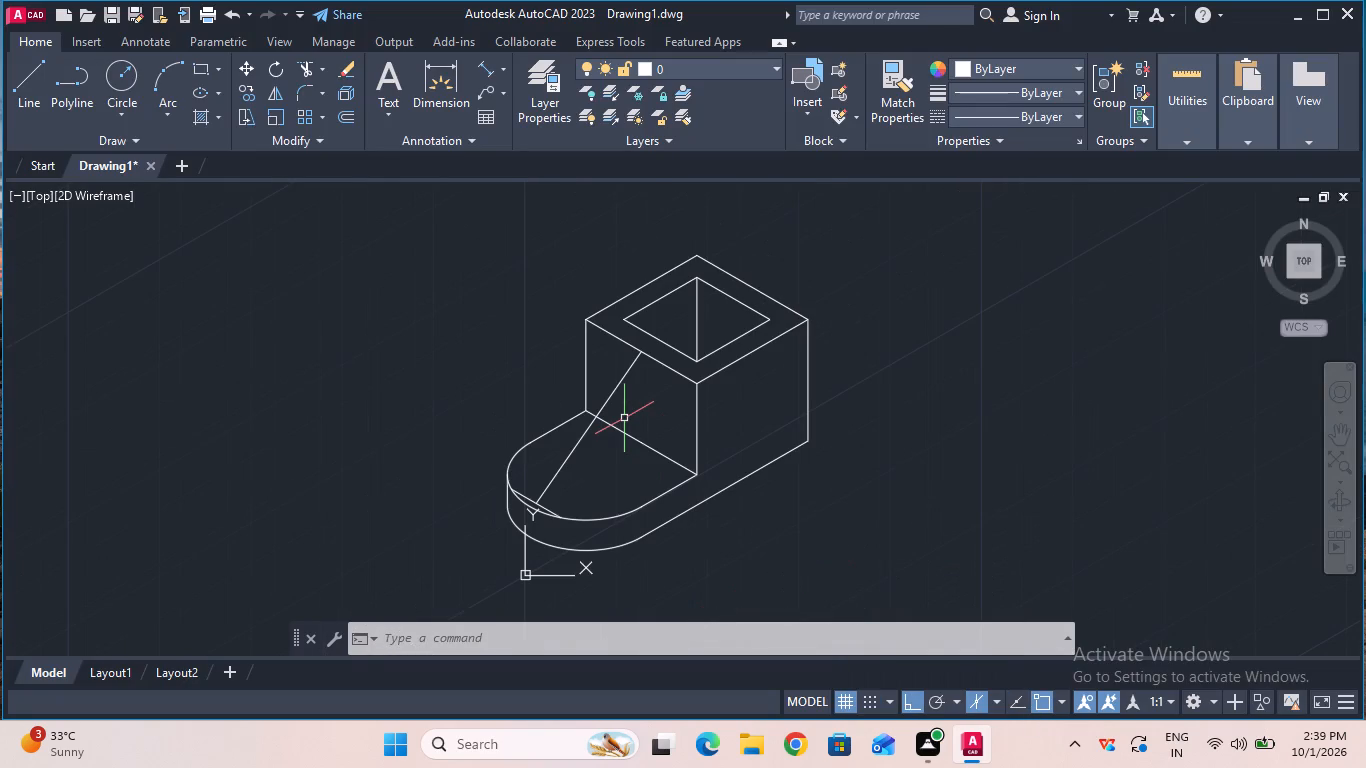
{"action": "scroll", "coordinate": [624, 418], "scroll_direction": "up", "scroll_amount": 1, "text": "ctrl"}
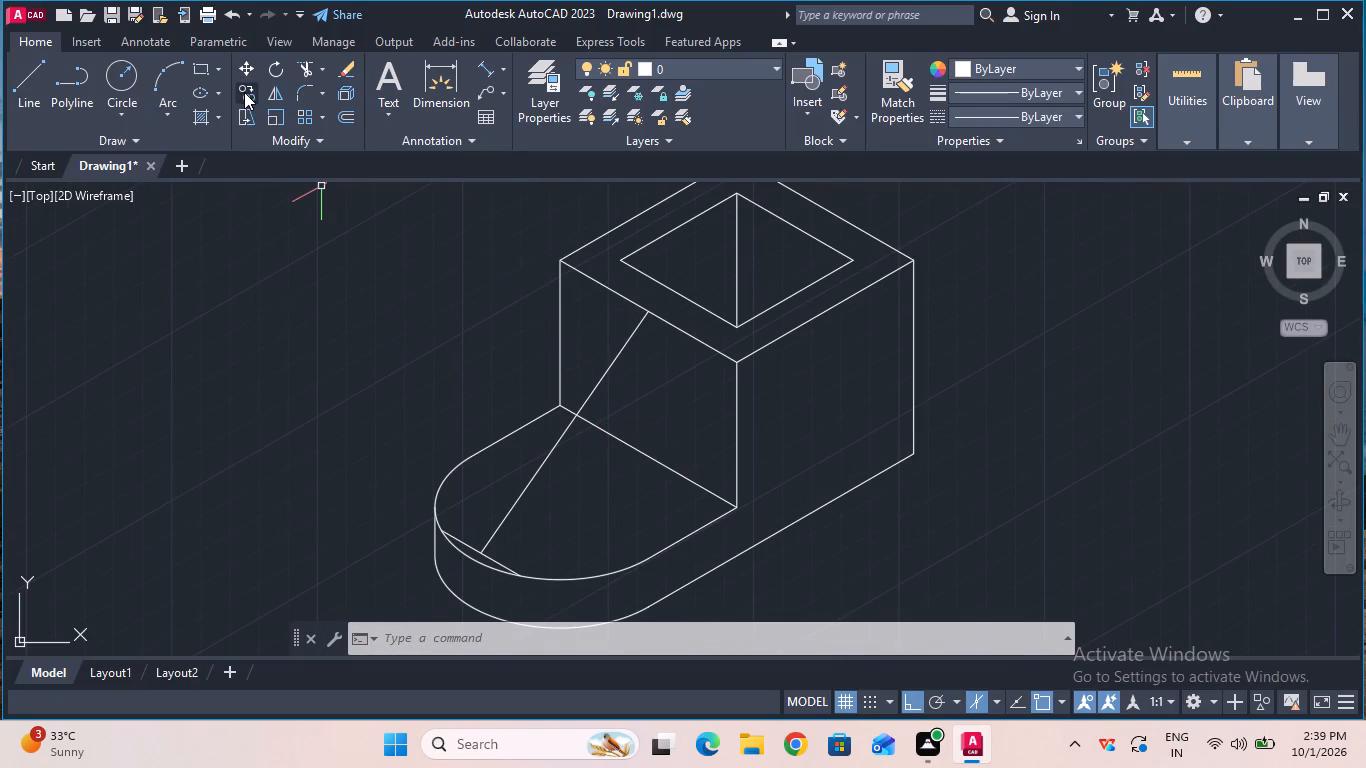
{"action": "left_click", "coordinate": [340, 120]}
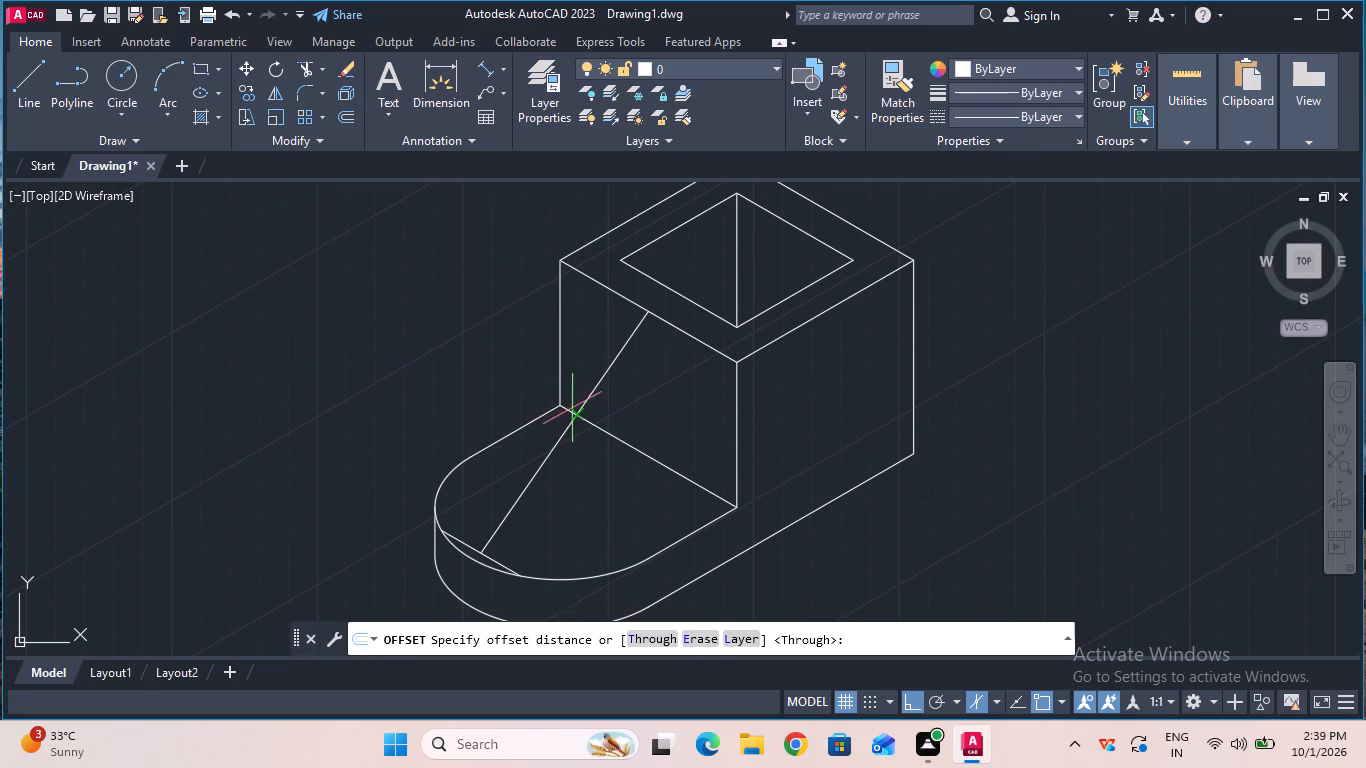
{"action": "left_click", "coordinate": [575, 414]}
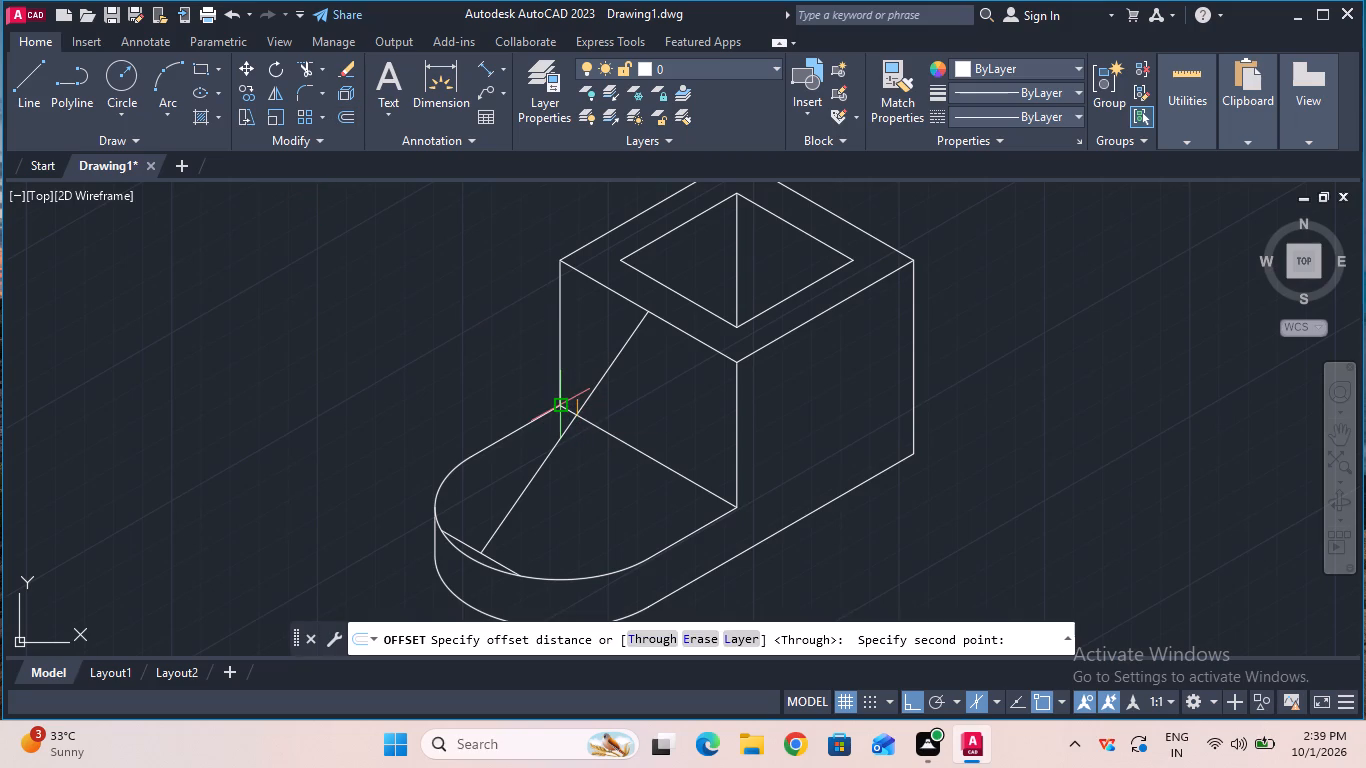
{"action": "key", "text": "F5"}
{"action": "key", "text": "F5"}
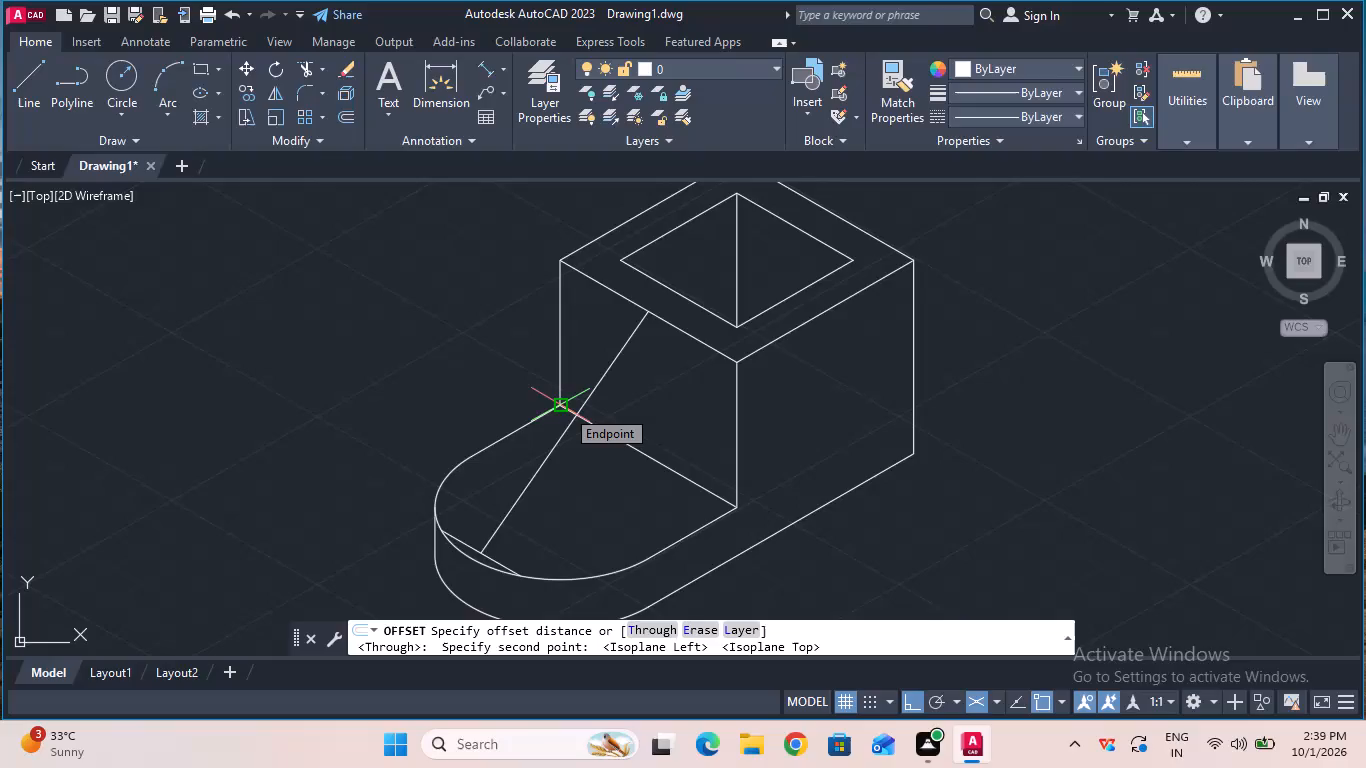
{"action": "type", "text": "11"}
{"action": "key", "text": "Return"}
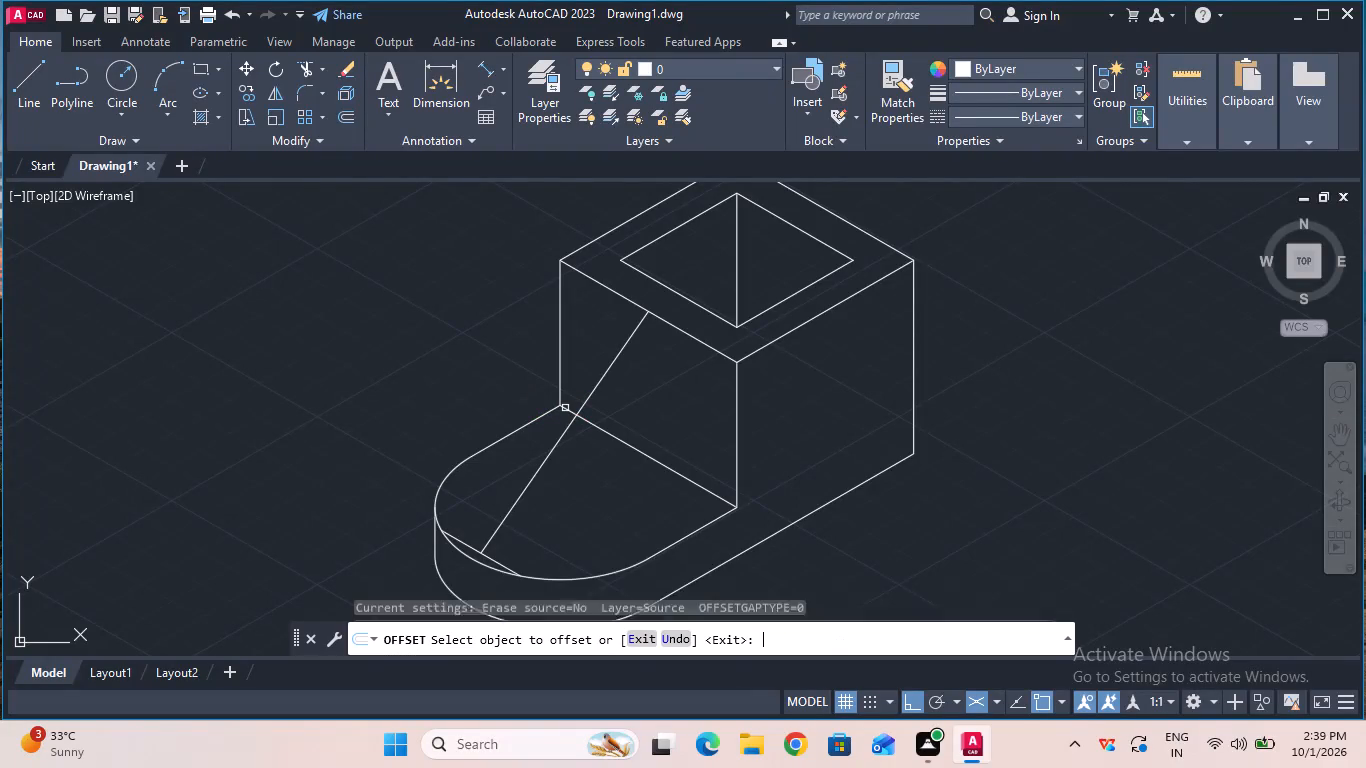
{"action": "left_click", "coordinate": [571, 417]}
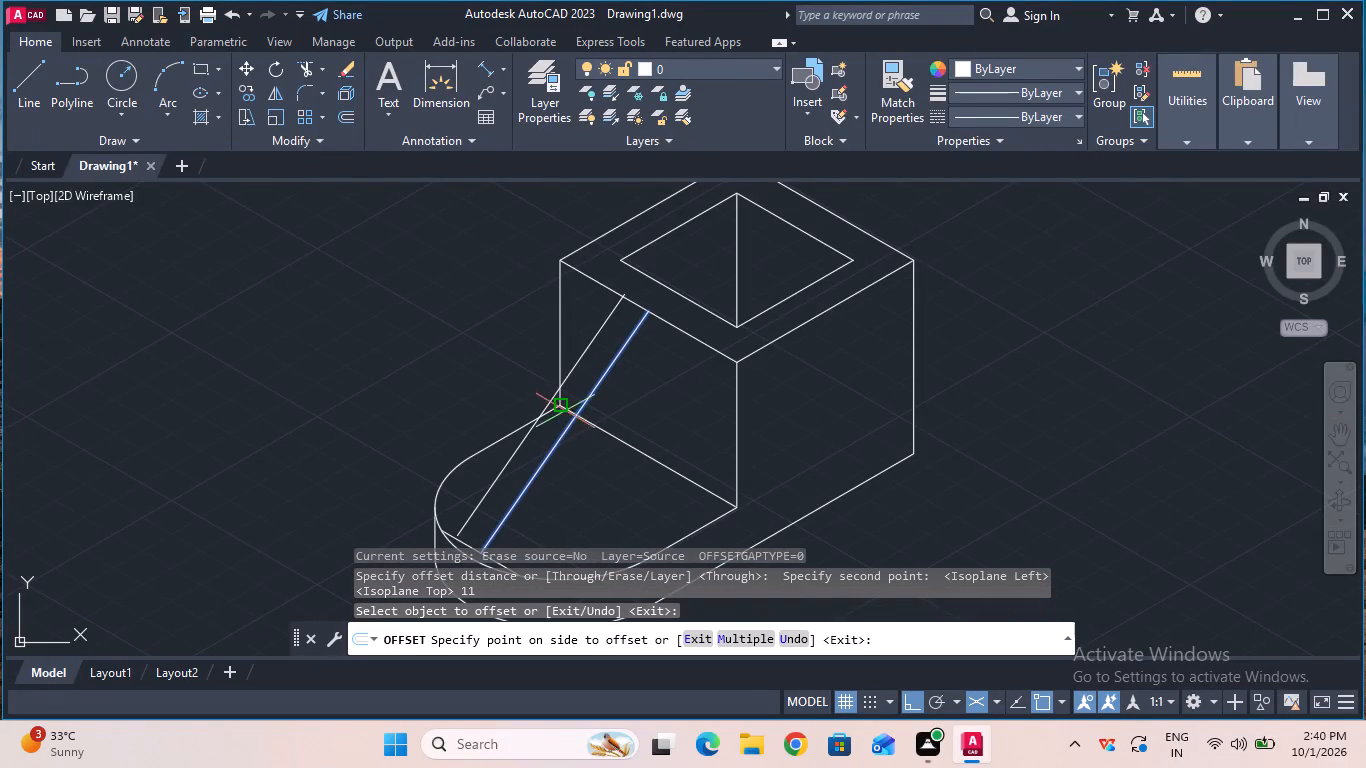
{"action": "left_click", "coordinate": [563, 410]}
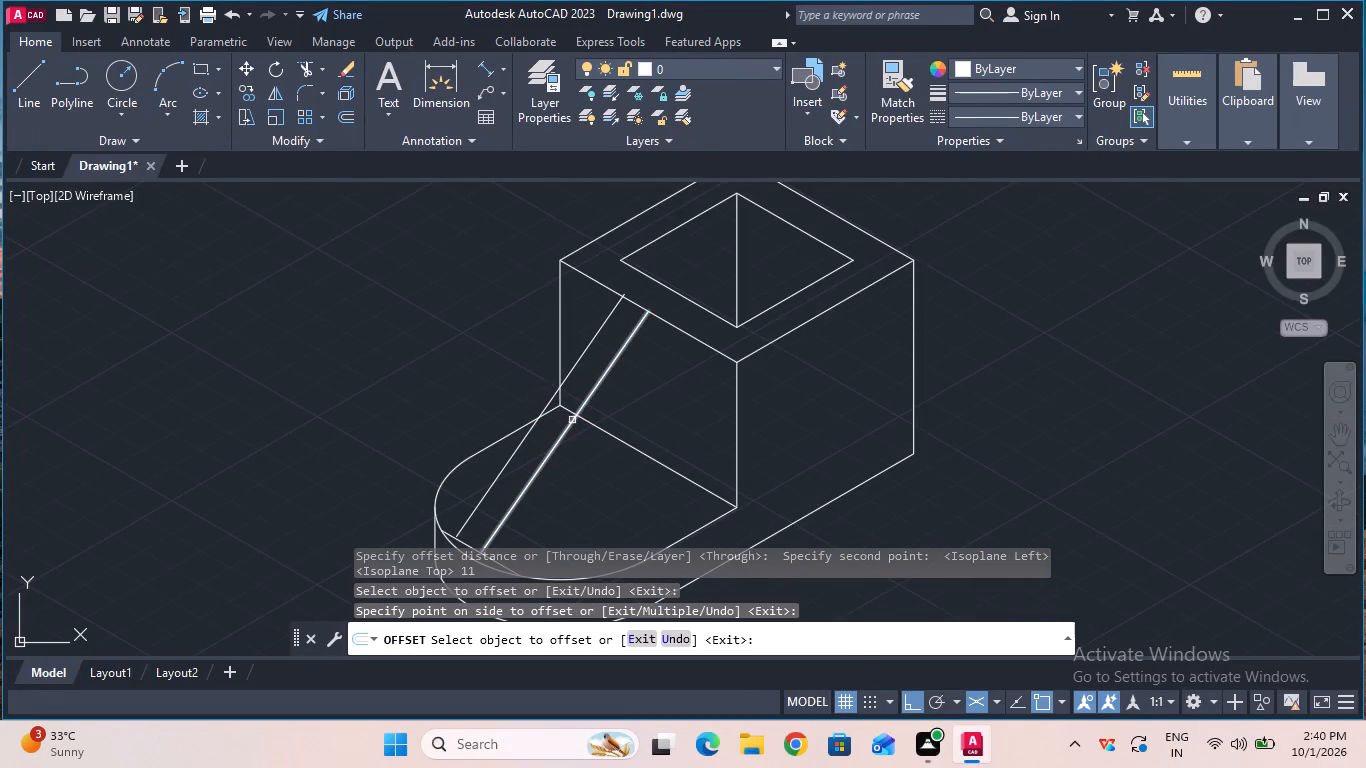
{"action": "left_click", "coordinate": [572, 420]}
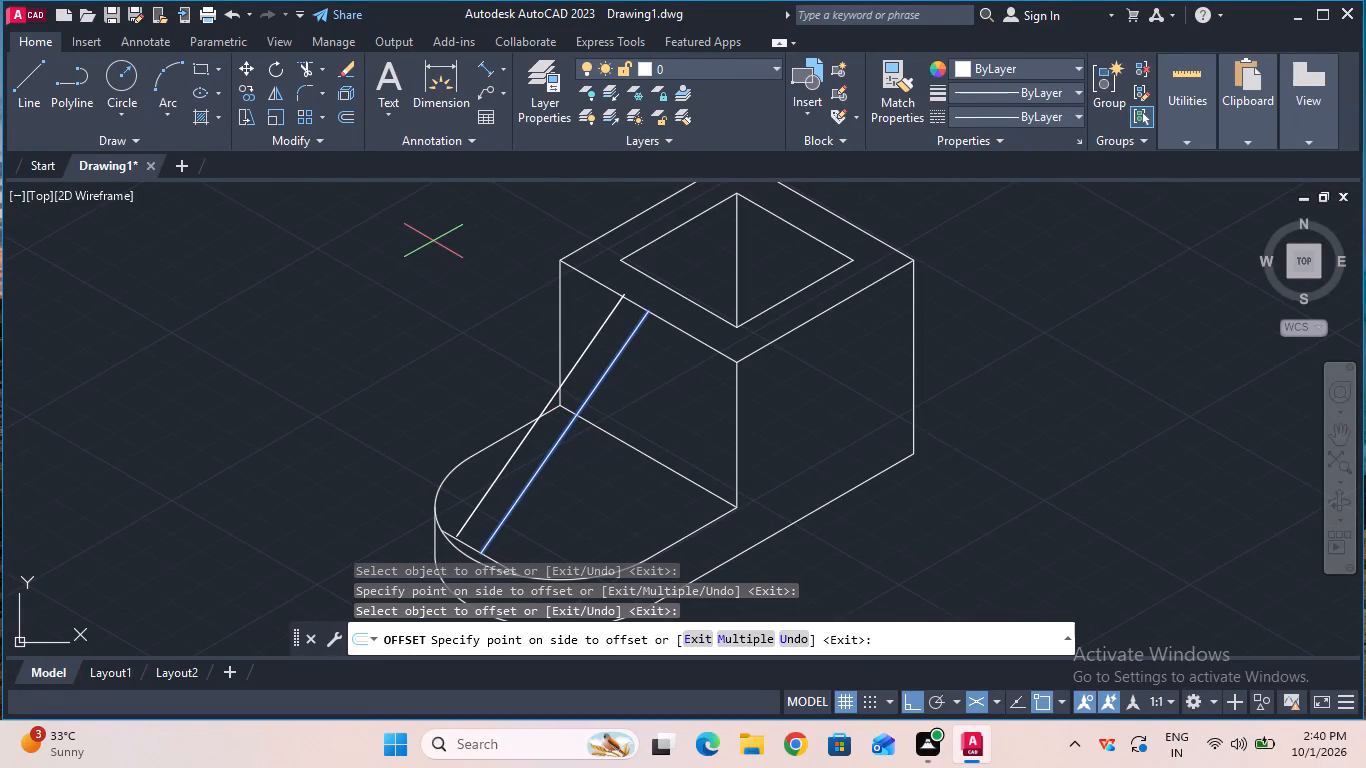
Copy the original sloping line 11 mm along the isometric axis toward the block's front vertical edge.
{"action": "left_click", "coordinate": [249, 96]}
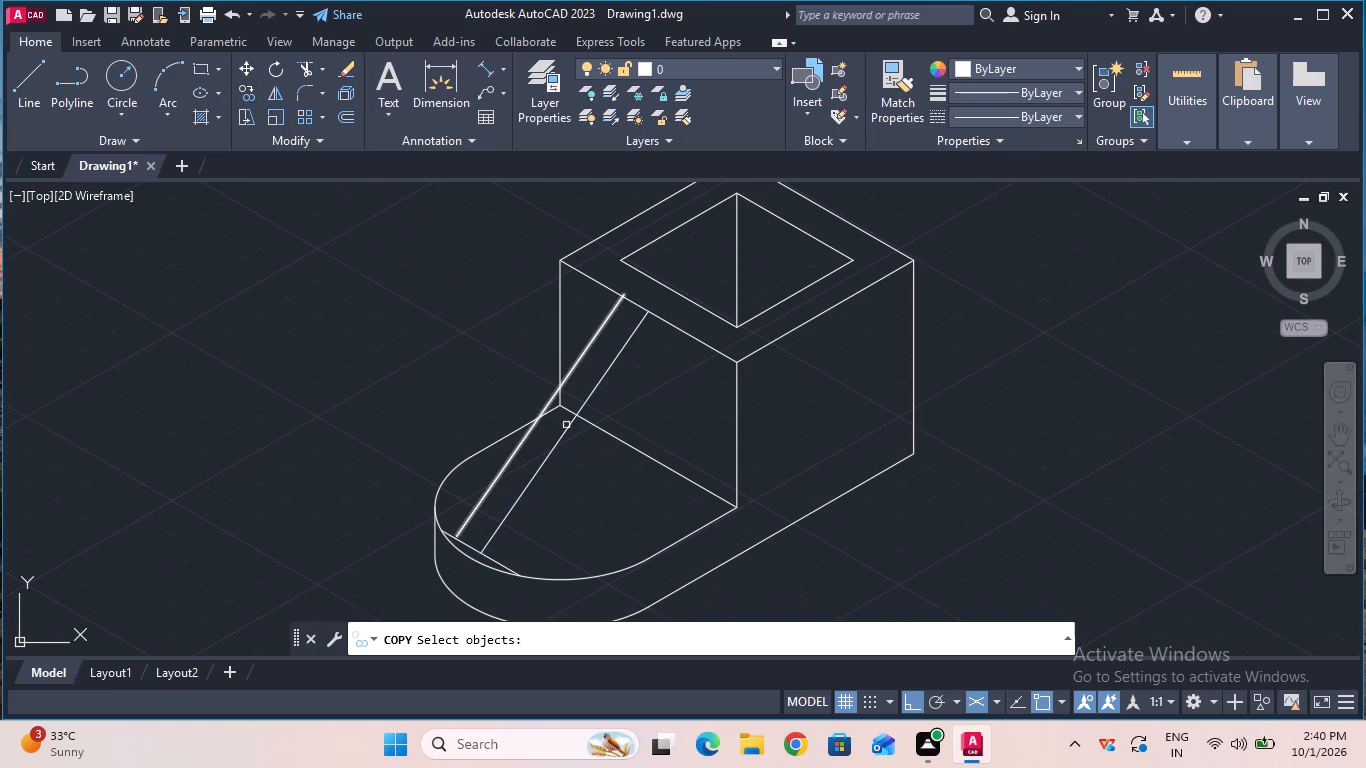
{"action": "left_click", "coordinate": [570, 425]}
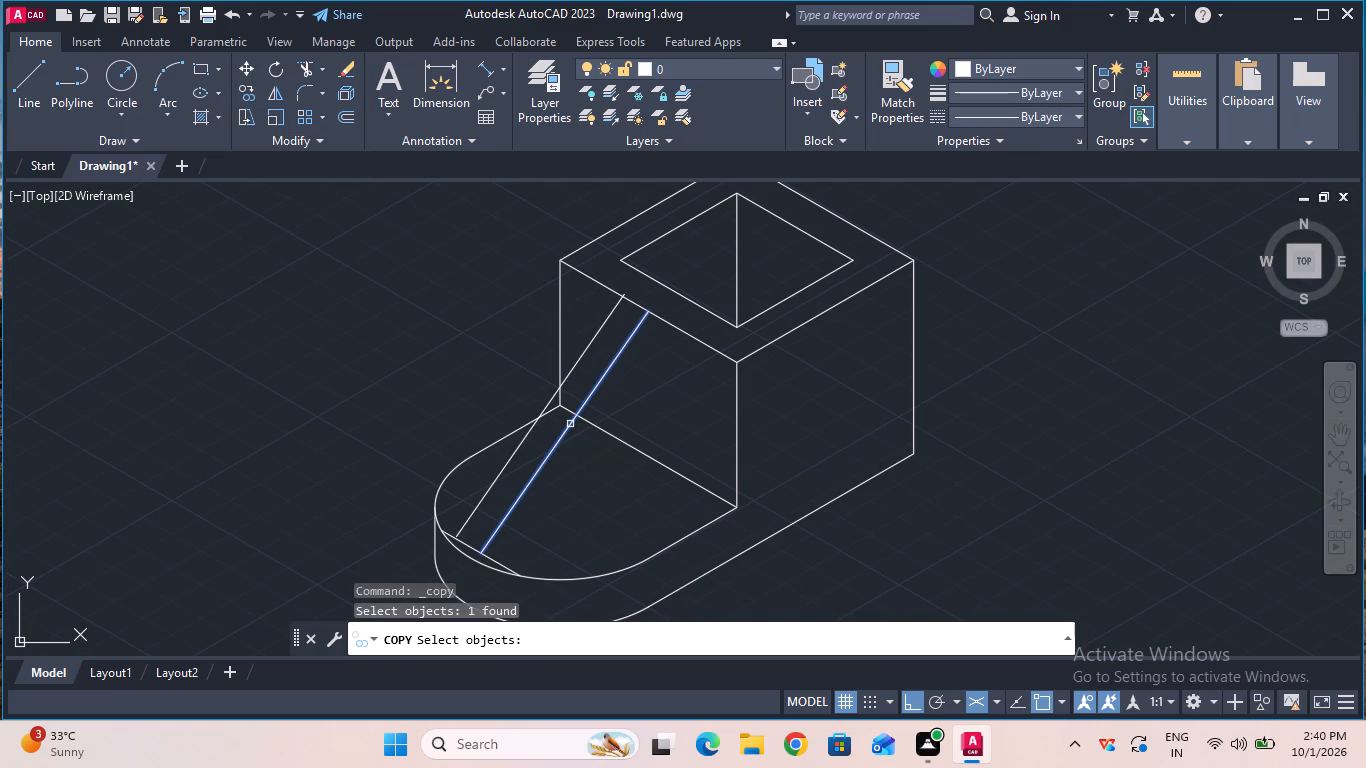
{"action": "key", "text": "Return"}
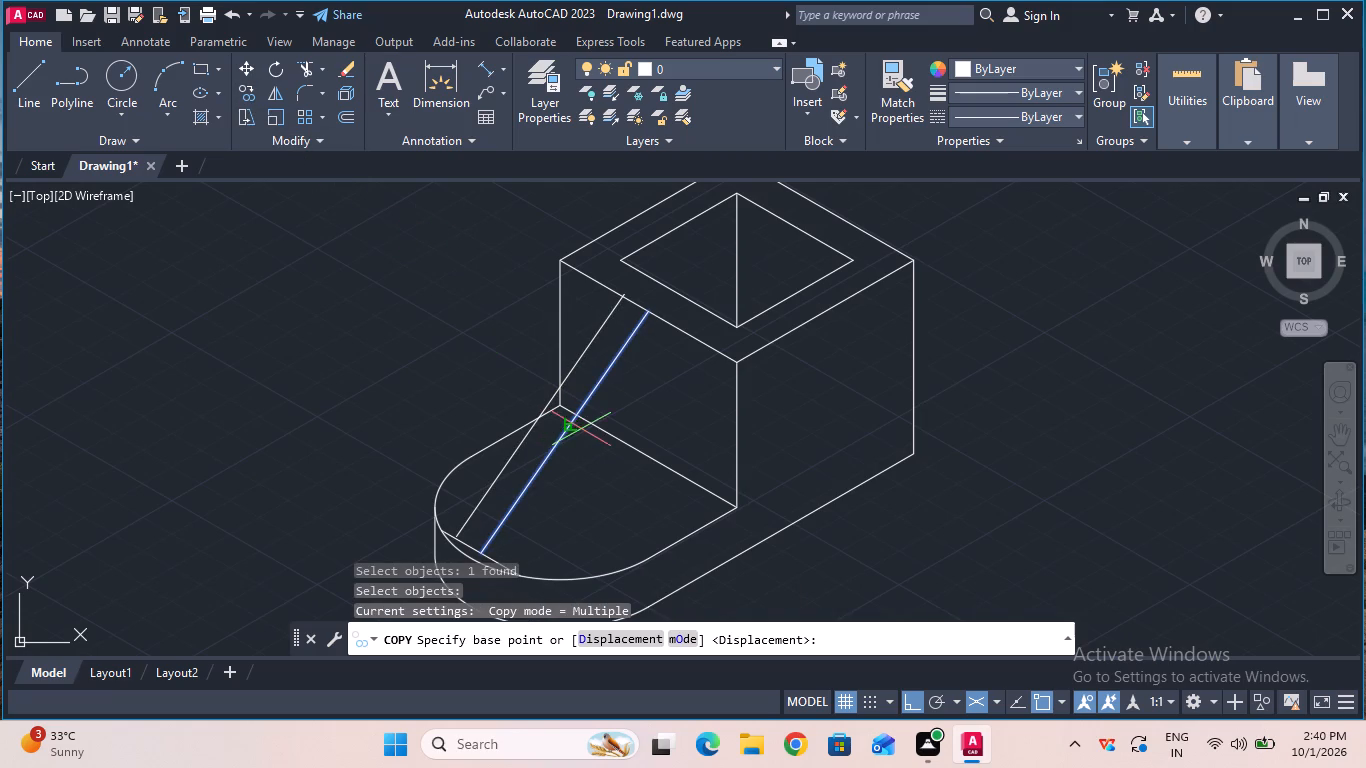
{"action": "left_click", "coordinate": [567, 425]}
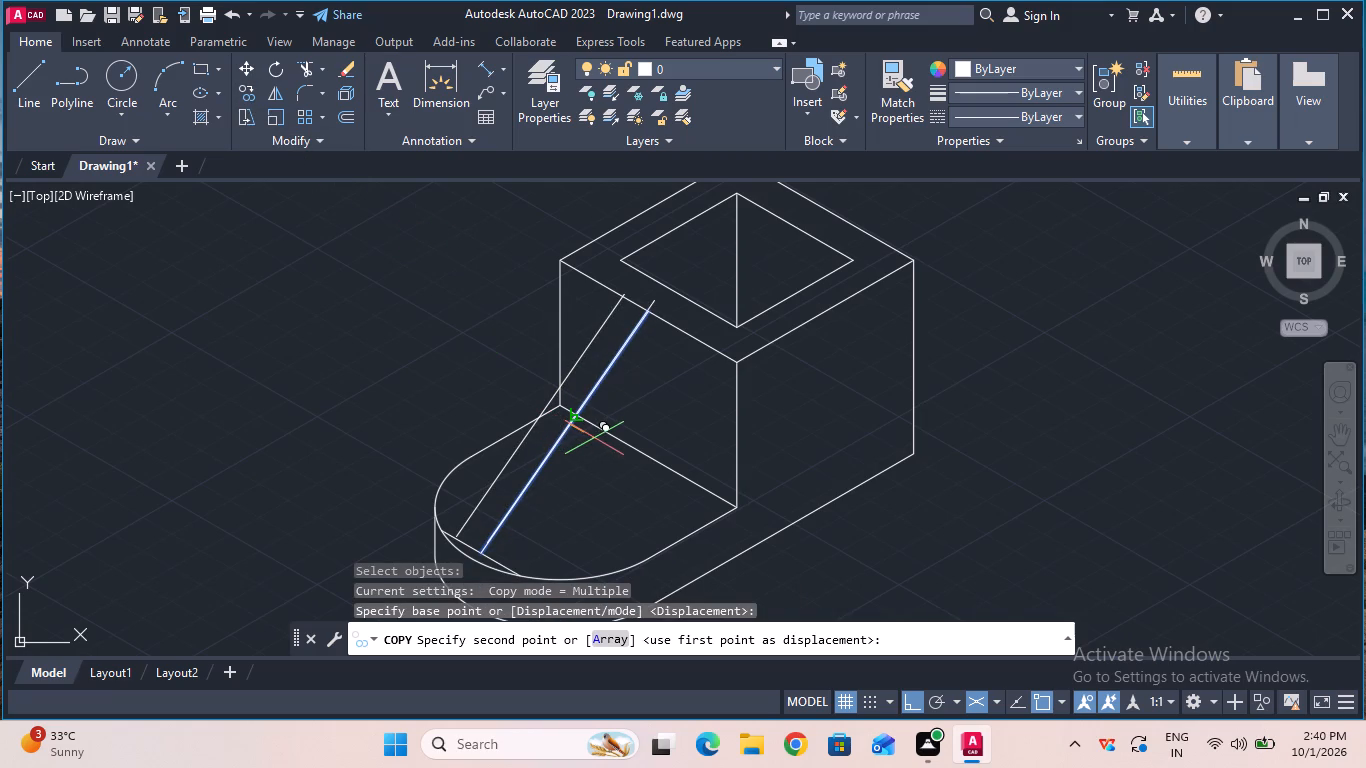
{"action": "type", "text": "11"}
{"action": "key", "text": "Return"}
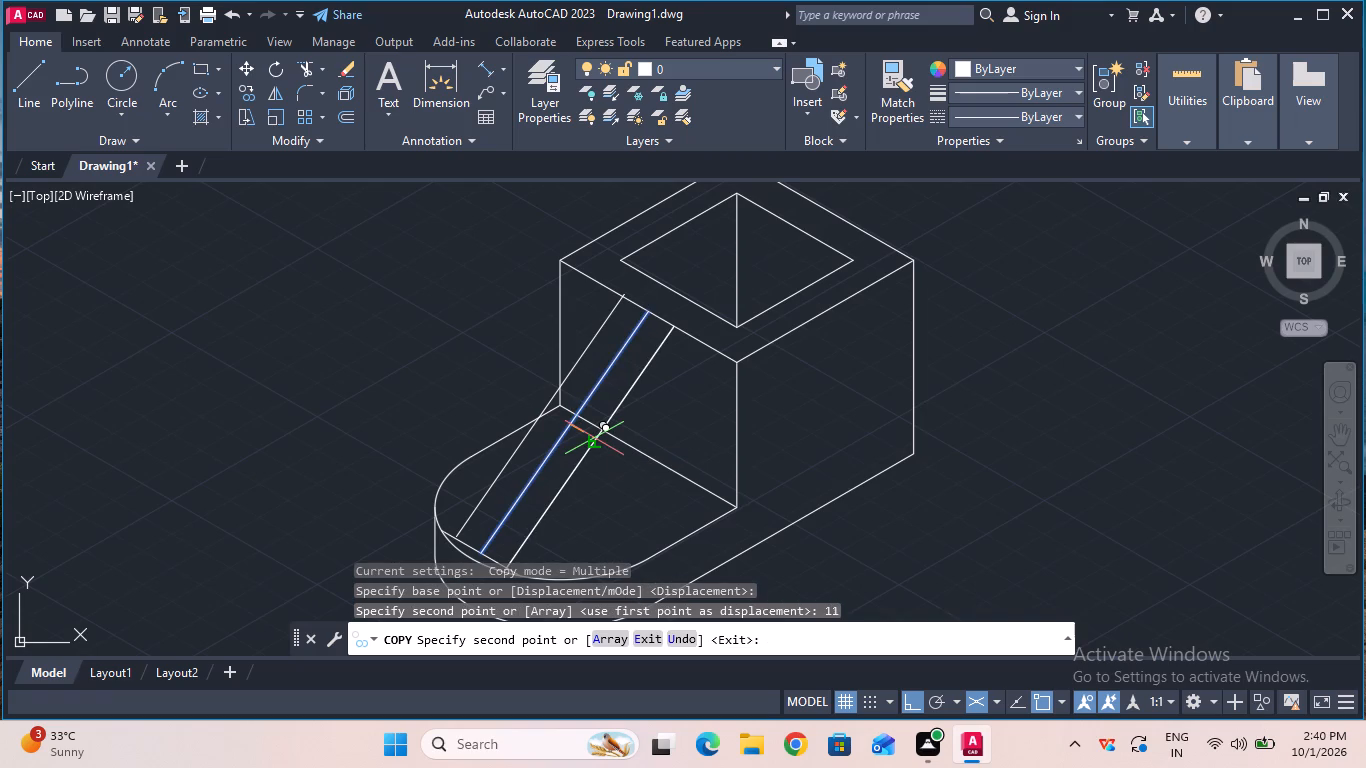
{"action": "key", "text": "Escape"}
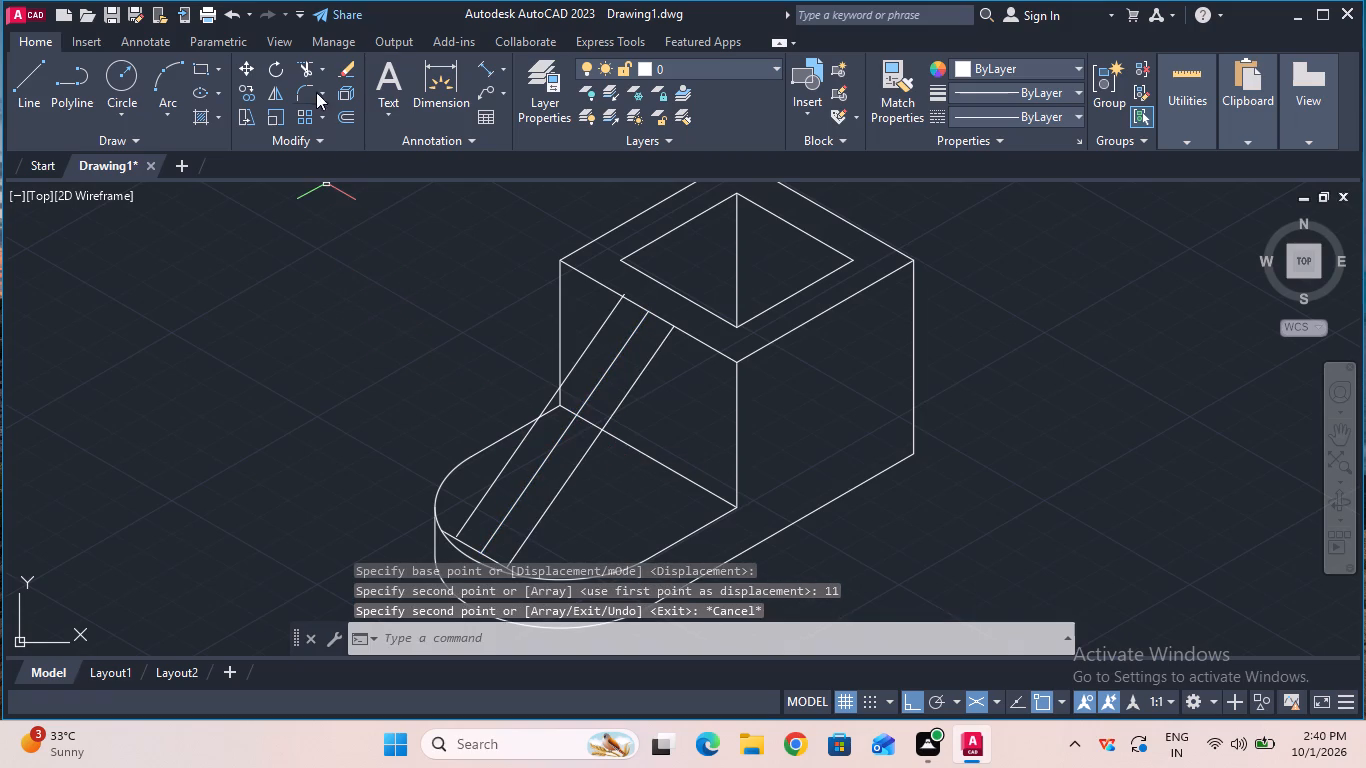
Erase the original middle sloping line, keeping the outer line on each side of it.
{"action": "left_click", "coordinate": [337, 76]}
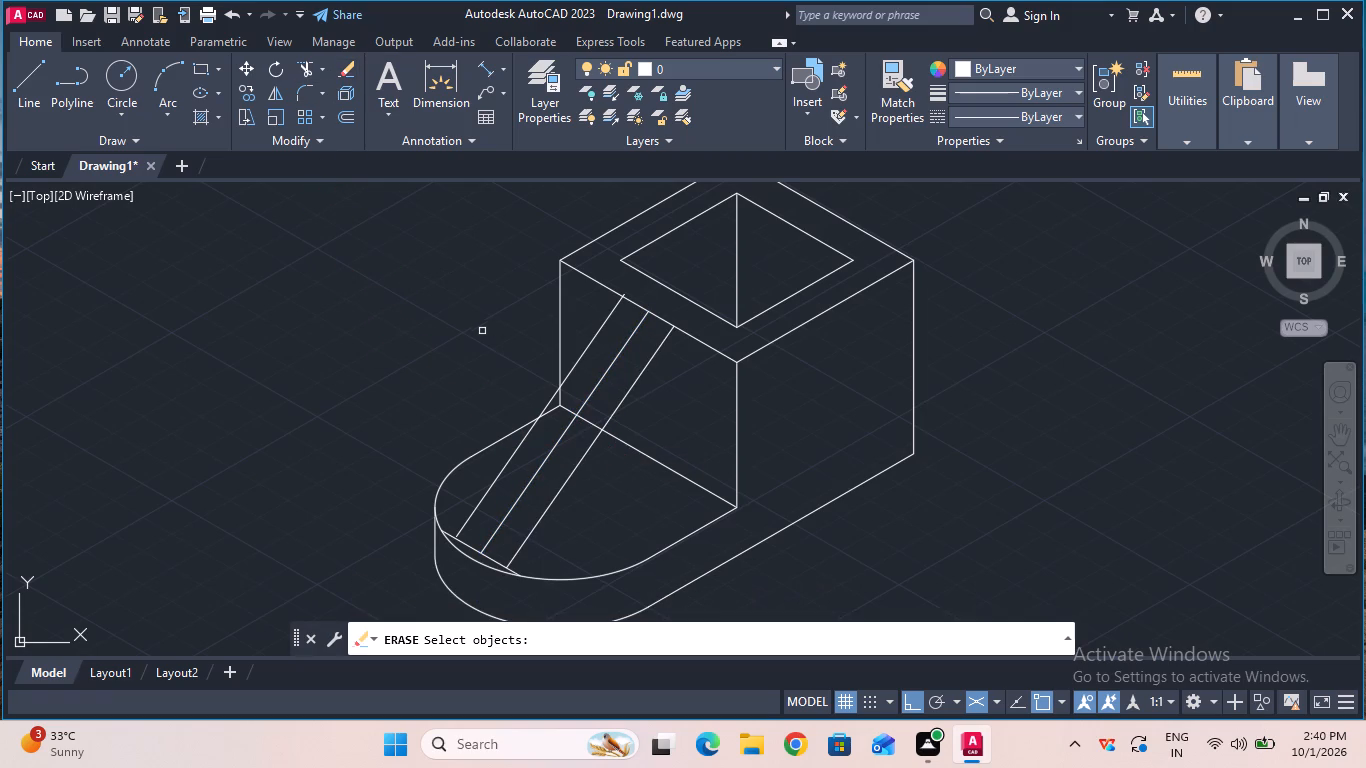
{"action": "left_click", "coordinate": [590, 397]}
{"action": "key", "text": "Return"}
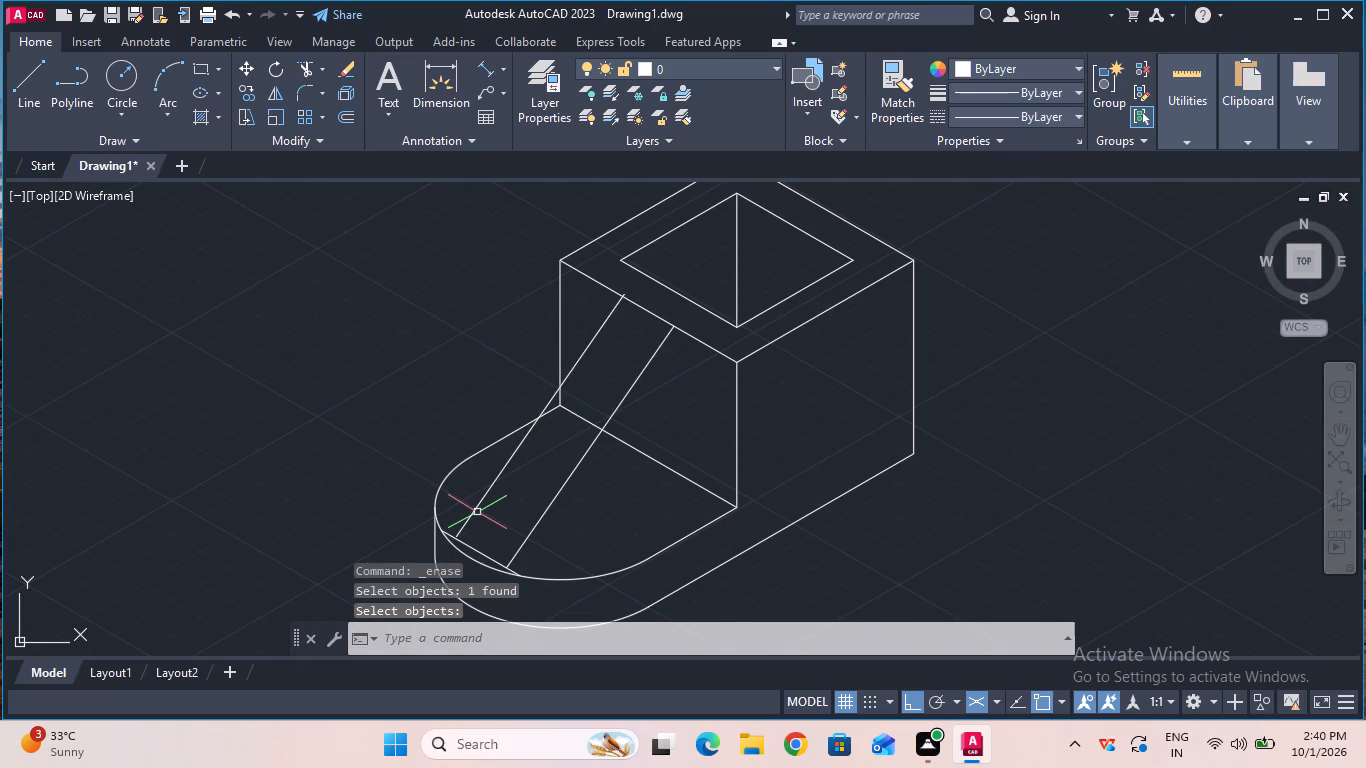
Extend the lower end of the sloping line farther from the front vertical edge to the short line across the base's rounded end.
{"action": "scroll", "coordinate": [477, 512], "scroll_direction": "up", "scroll_amount": 2, "text": "ctrl"}
{"action": "scroll", "coordinate": [477, 512], "scroll_direction": "down", "scroll_amount": 2, "text": "ctrl"}
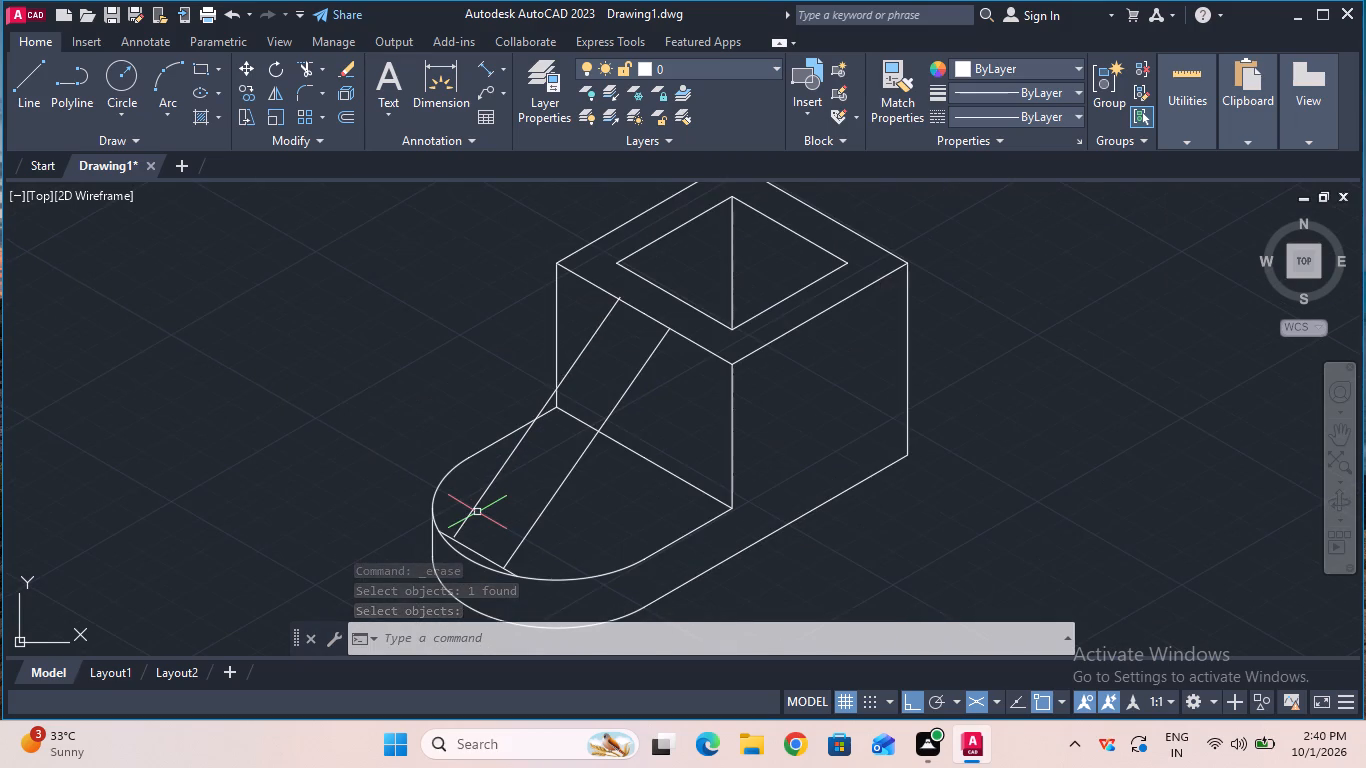
{"action": "scroll", "coordinate": [623, 292], "scroll_direction": "up", "scroll_amount": 2, "text": "ctrl"}
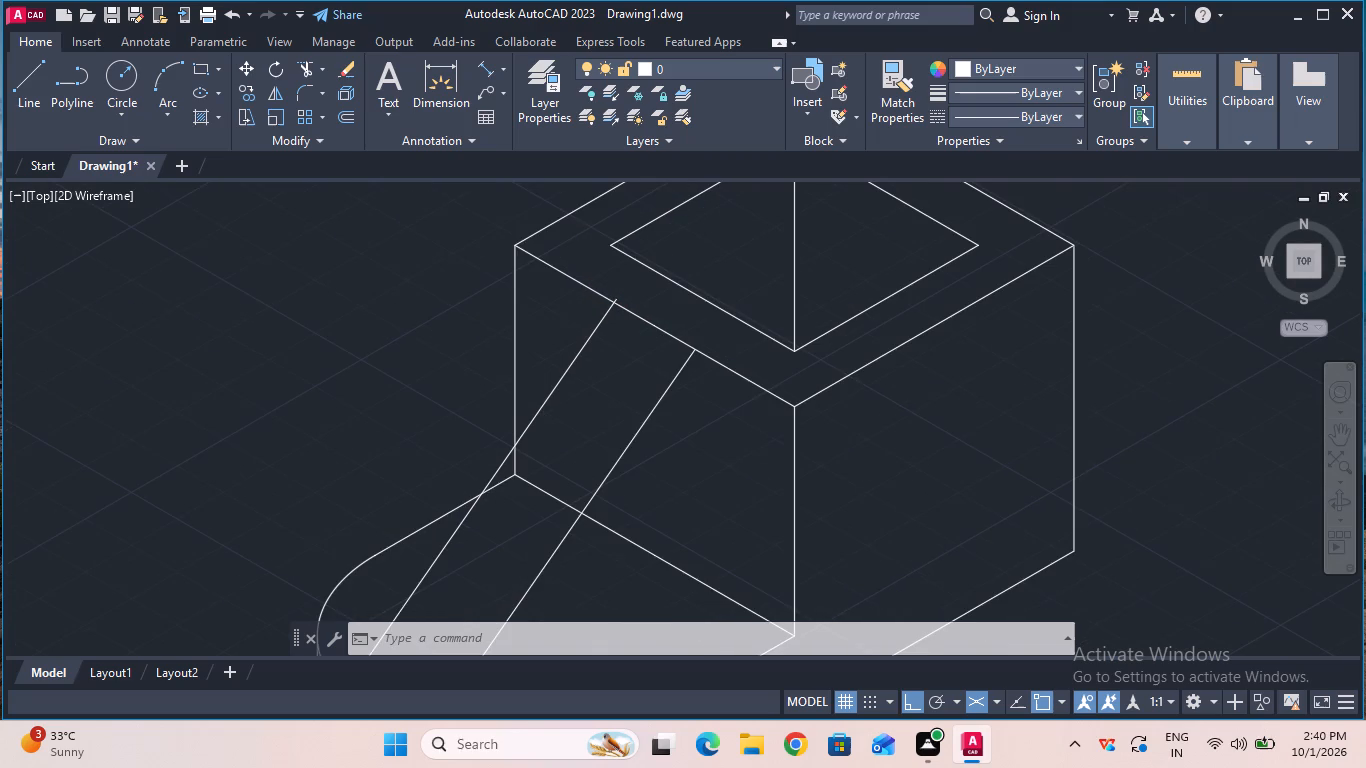
{"action": "scroll", "coordinate": [623, 292], "scroll_direction": "down", "scroll_amount": 2, "text": "ctrl"}
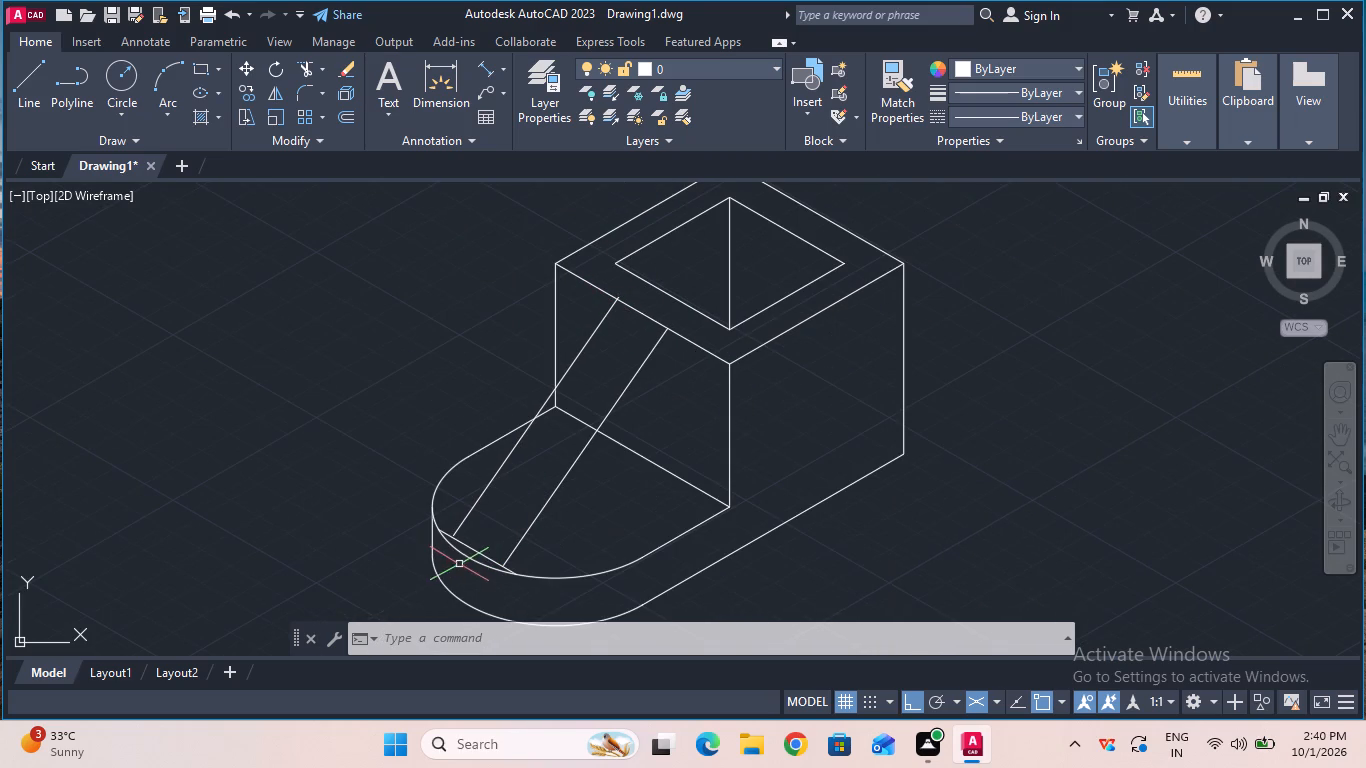
{"action": "scroll", "coordinate": [454, 554], "scroll_direction": "up", "scroll_amount": 2, "text": "ctrl"}
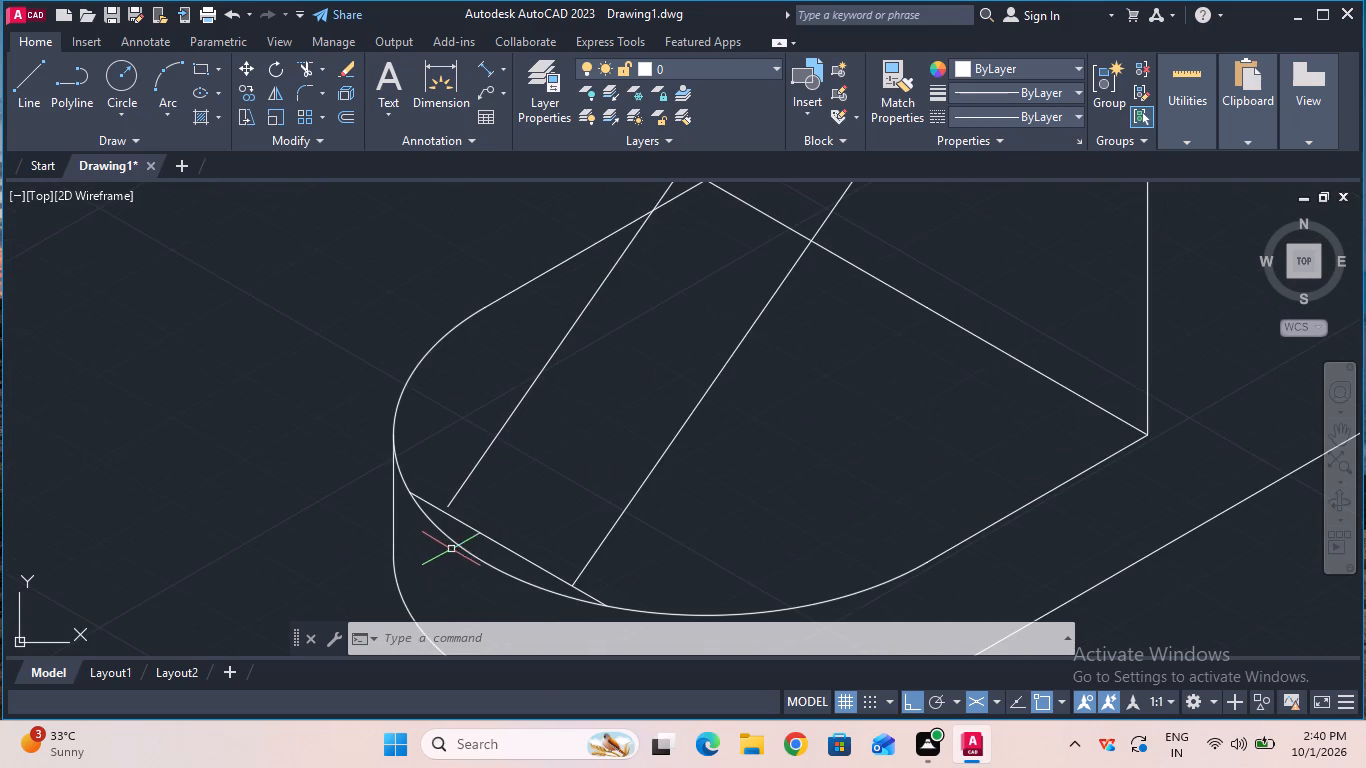
{"action": "left_click", "coordinate": [321, 73]}
{"action": "left_click", "coordinate": [324, 131]}
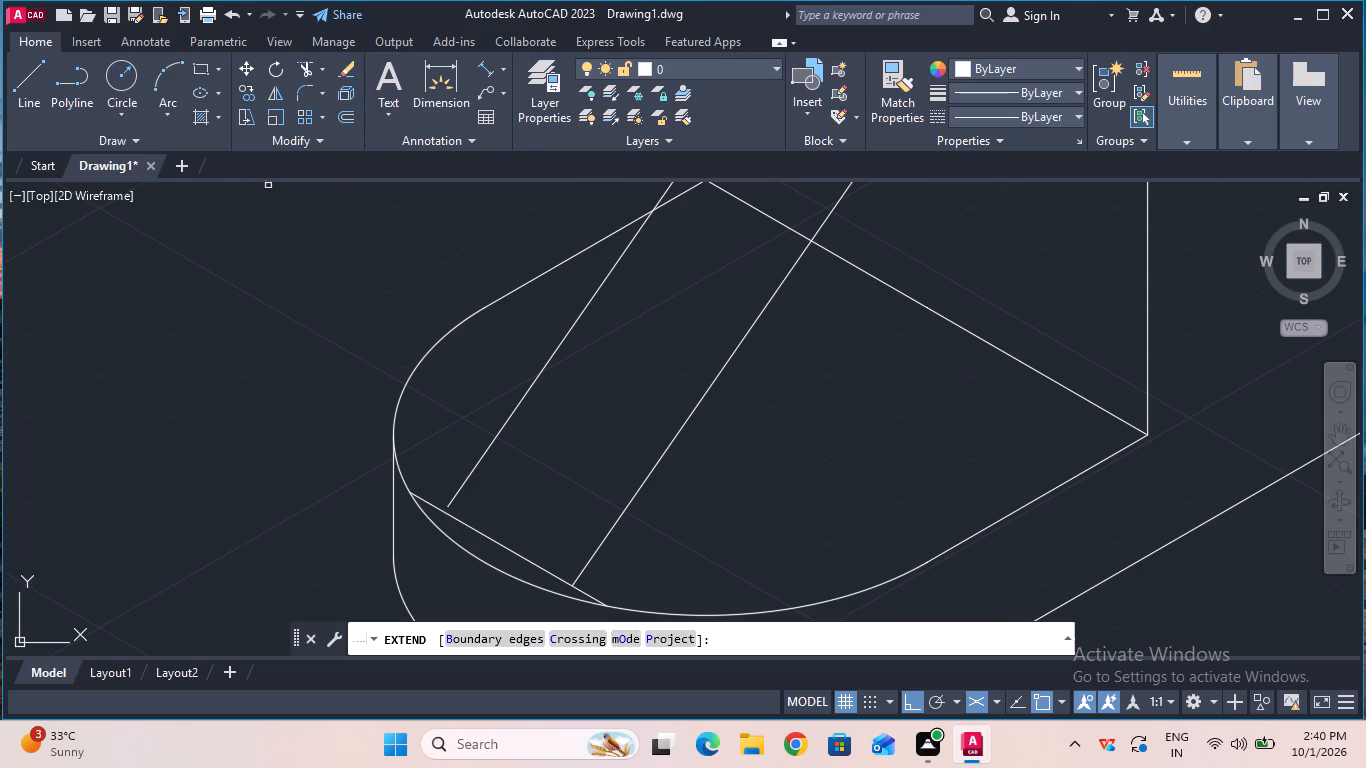
{"action": "left_click", "coordinate": [459, 492]}
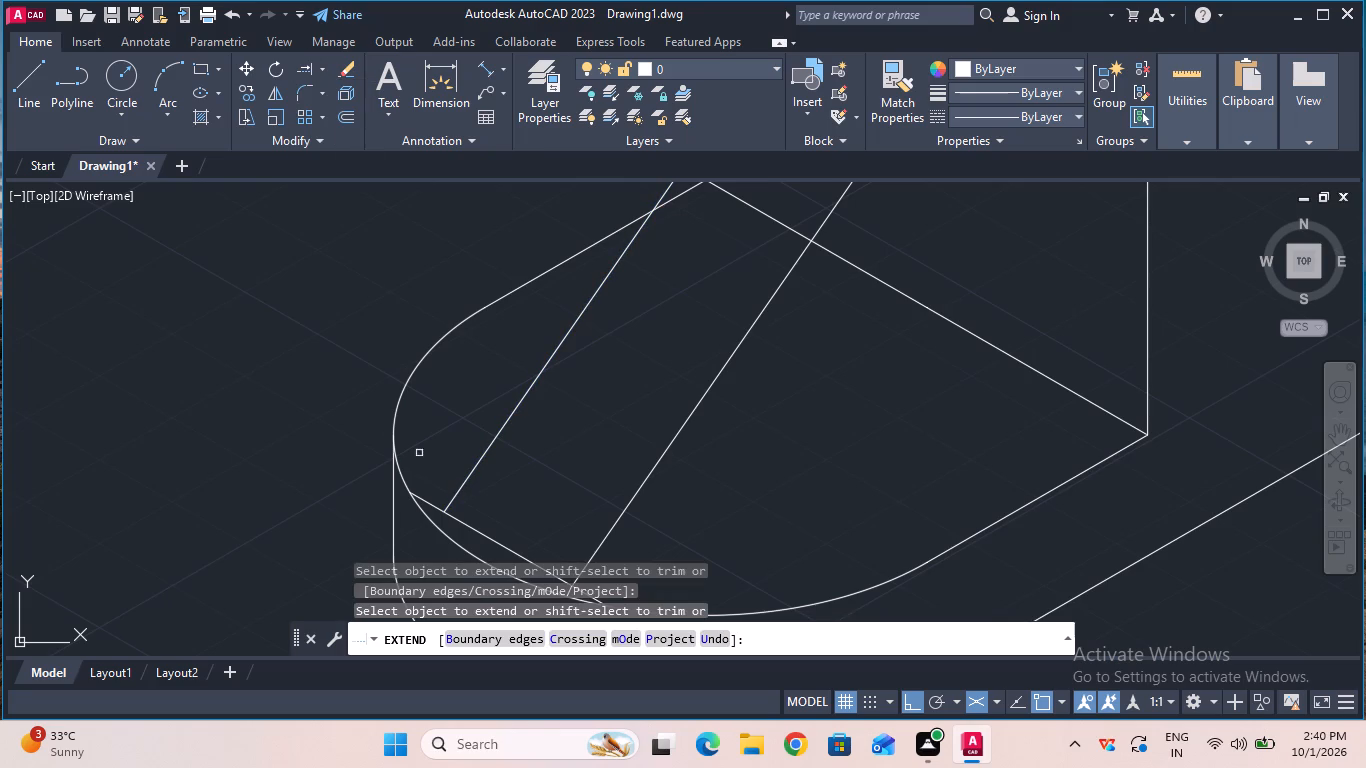
{"action": "key", "text": "Escape"}
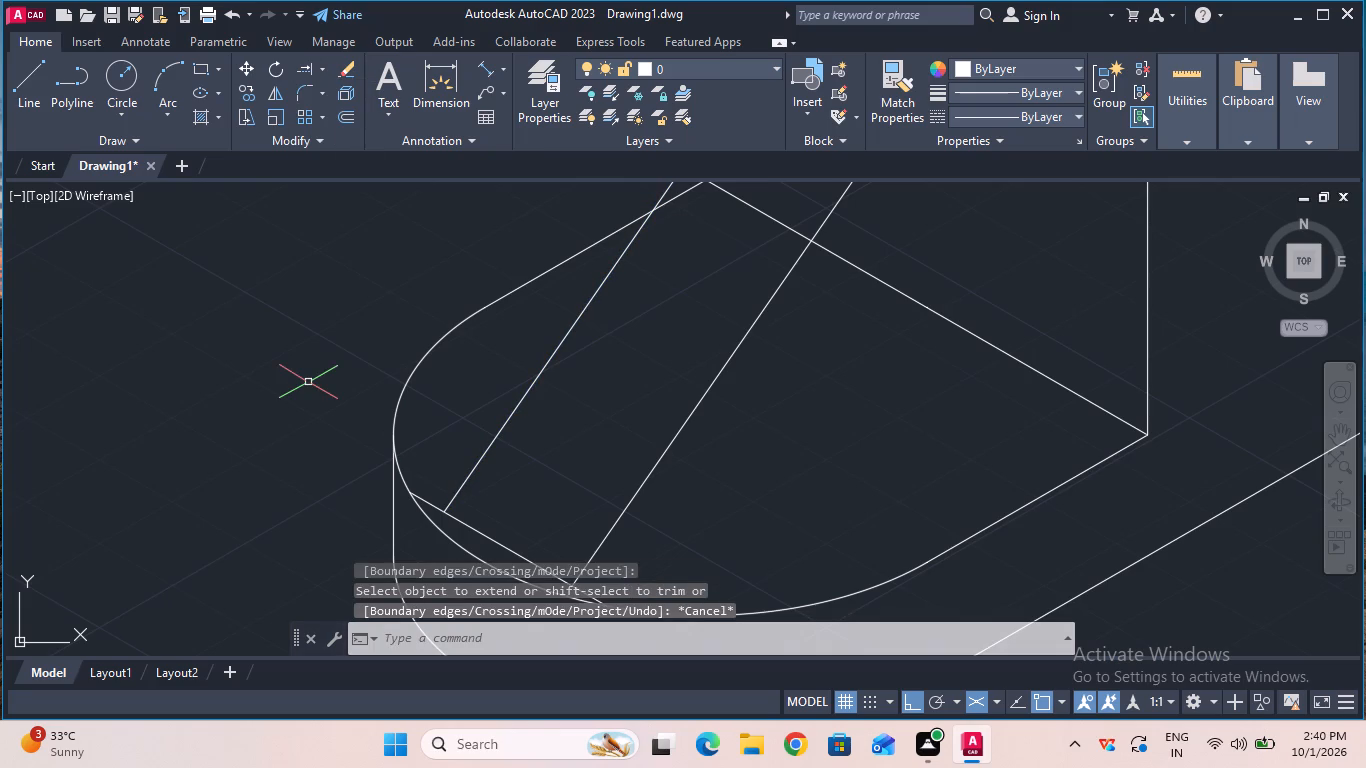
Trim the block and base edges hidden behind the rib, and the short foot line's ends beyond the two sloping lines.
{"action": "scroll", "coordinate": [308, 382], "scroll_direction": "down", "scroll_amount": 1, "text": "ctrl"}
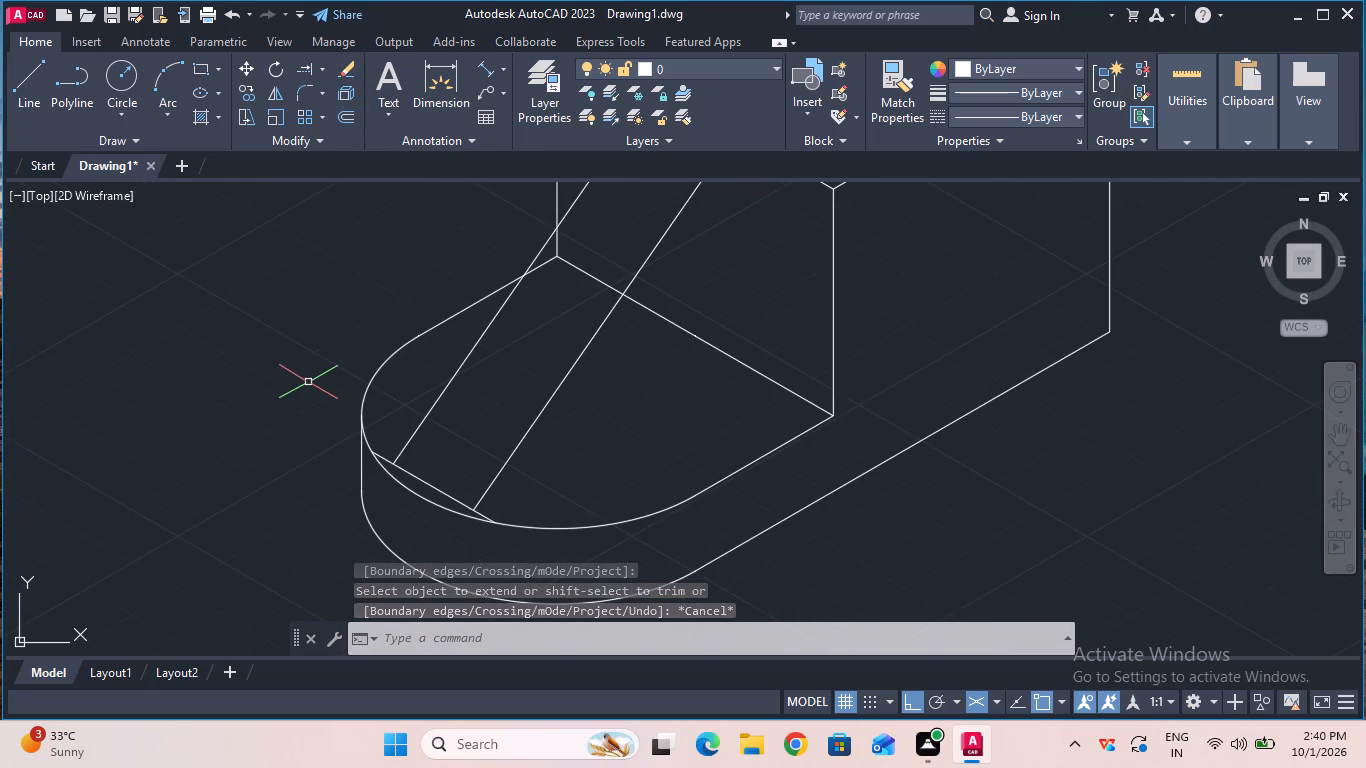
{"action": "scroll", "coordinate": [308, 382], "scroll_direction": "down", "scroll_amount": 2, "text": "ctrl"}
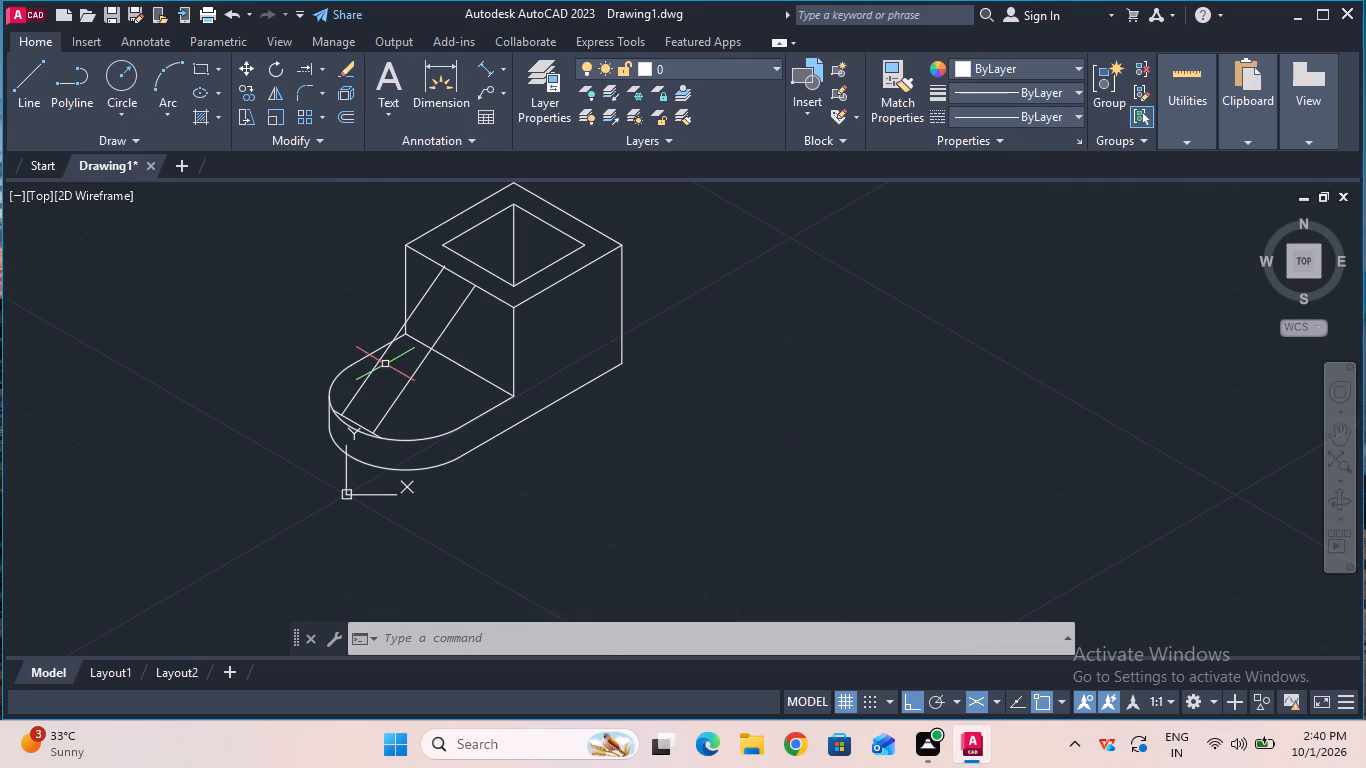
{"action": "left_click", "coordinate": [1332, 436]}
{"action": "left_click_drag", "start_coordinate": [500, 364], "coordinate": [626, 428]}
{"action": "key", "text": "Escape"}
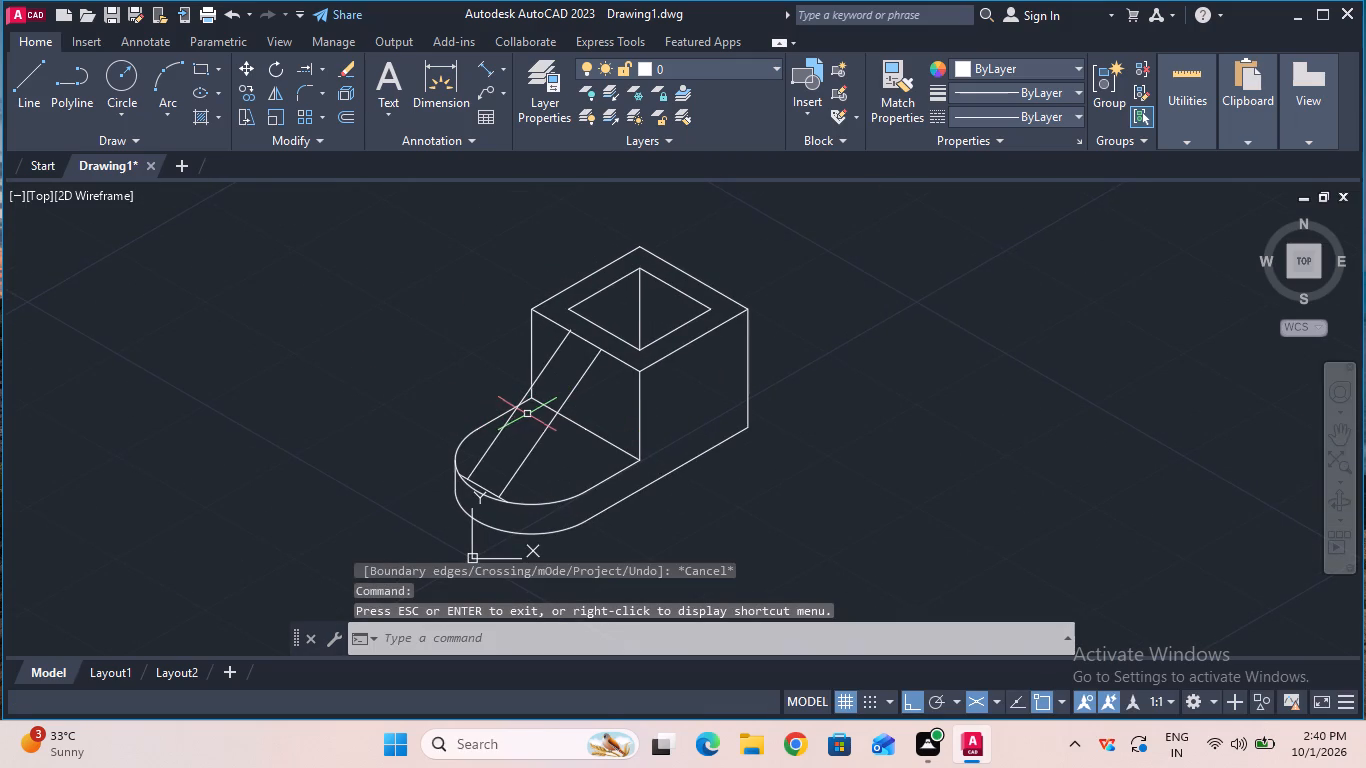
{"action": "scroll", "coordinate": [527, 414], "scroll_direction": "up", "scroll_amount": 1, "text": "ctrl"}
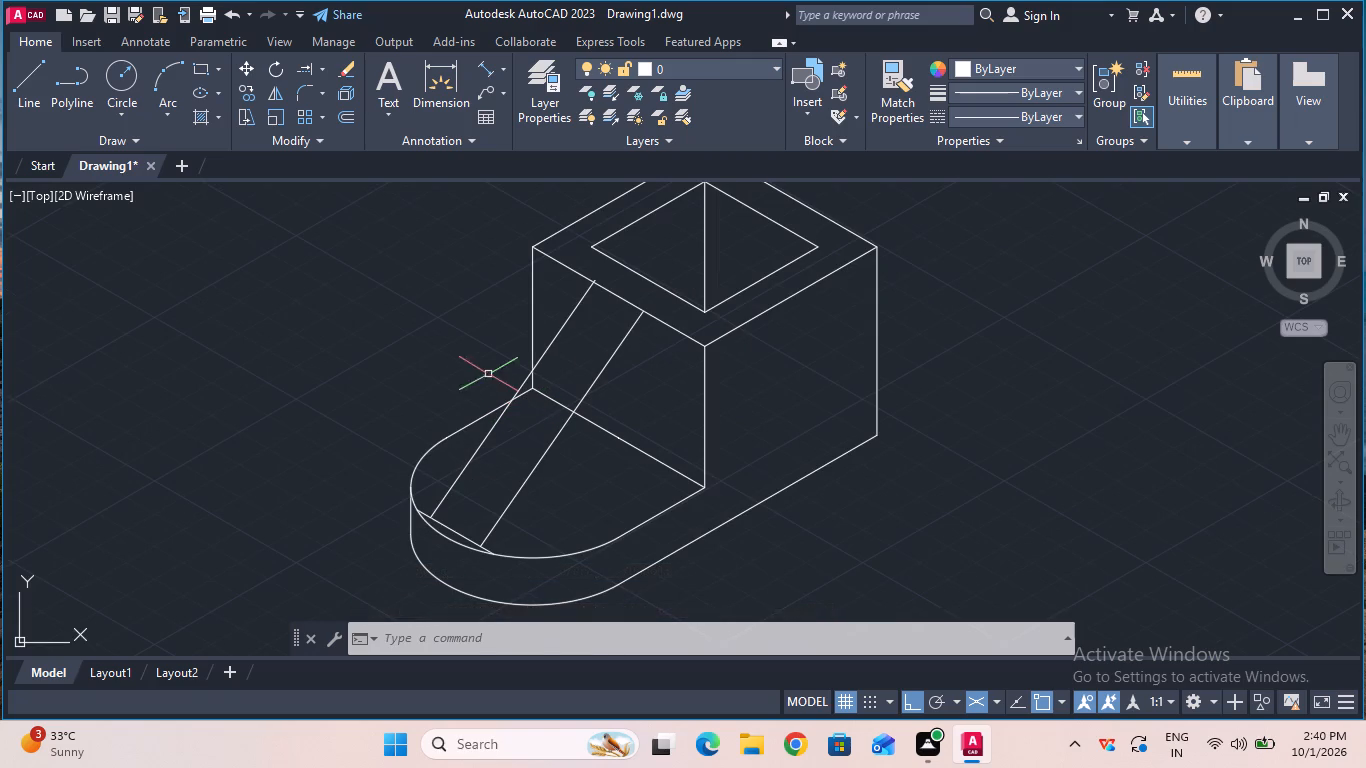
{"action": "left_click", "coordinate": [323, 73]}
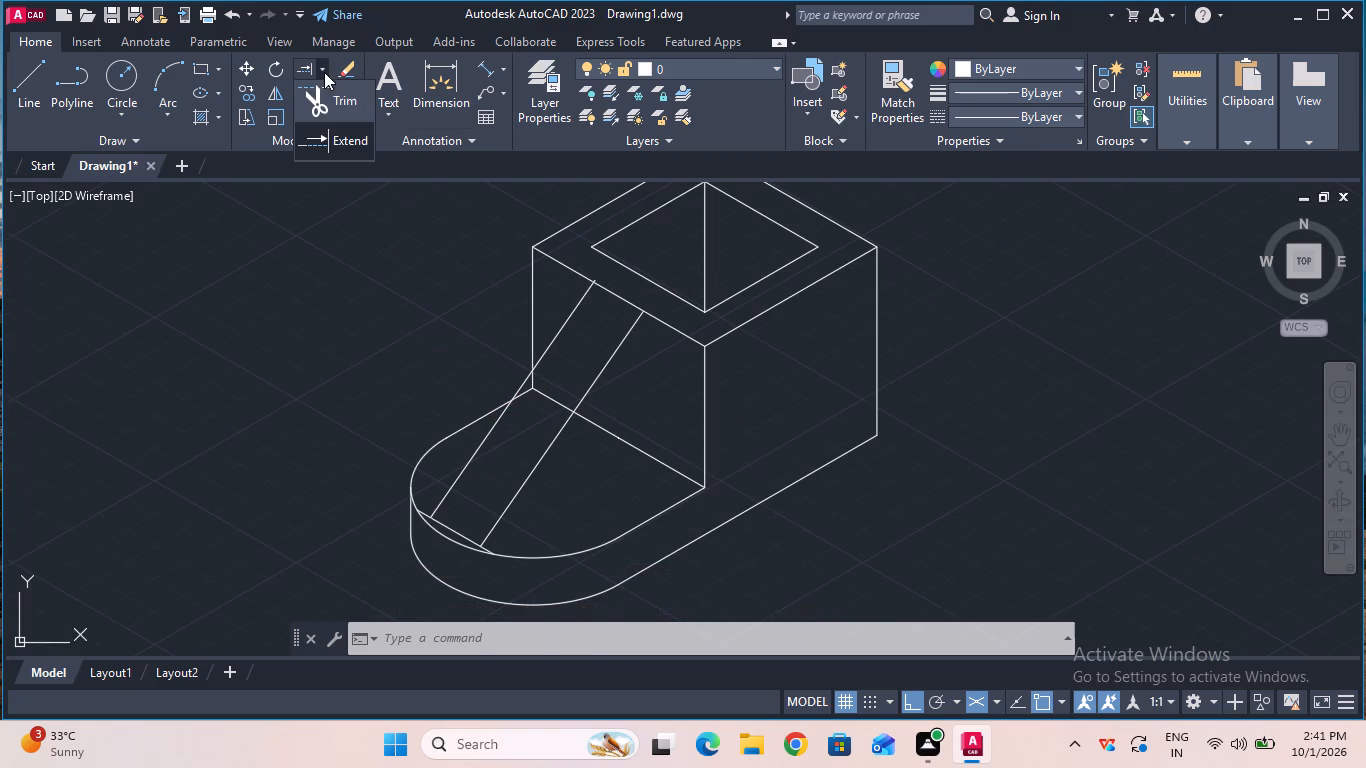
{"action": "left_click", "coordinate": [329, 94]}
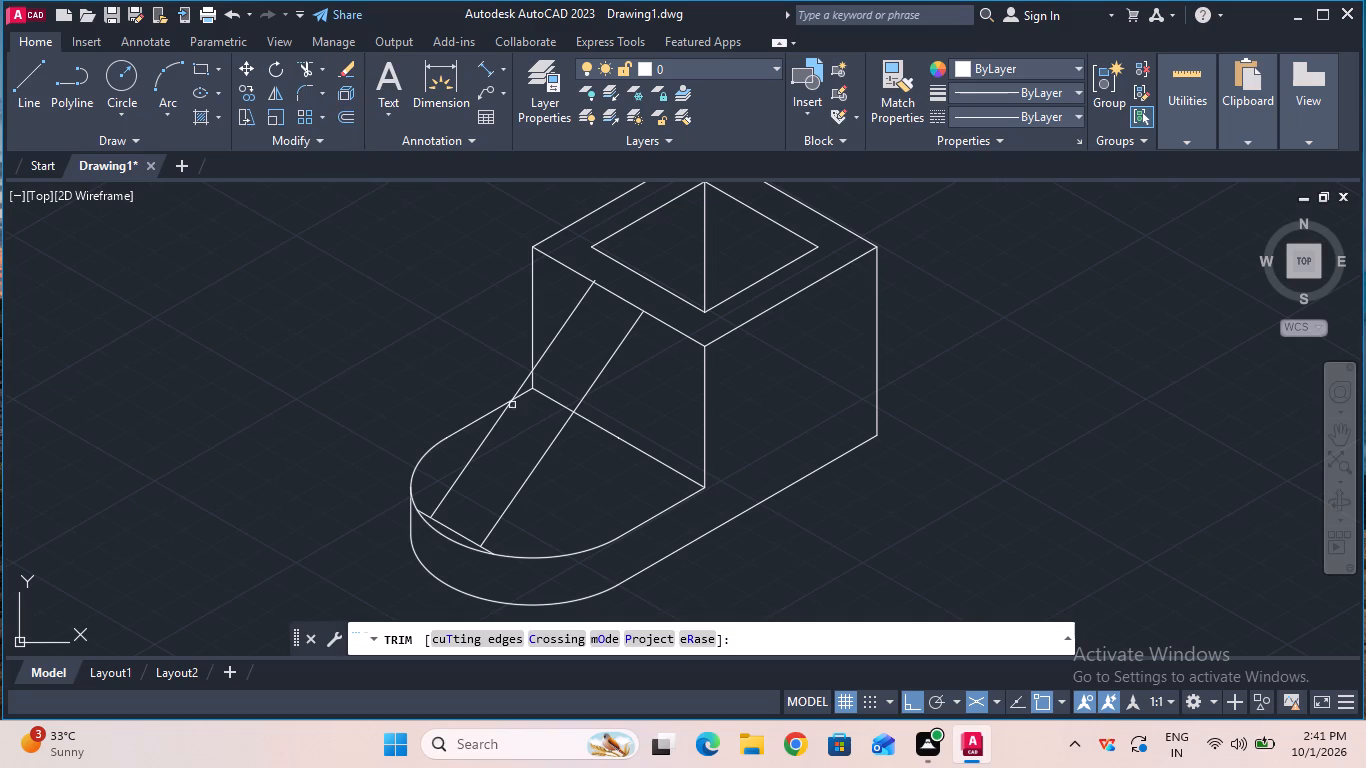
{"action": "left_click", "coordinate": [524, 394]}
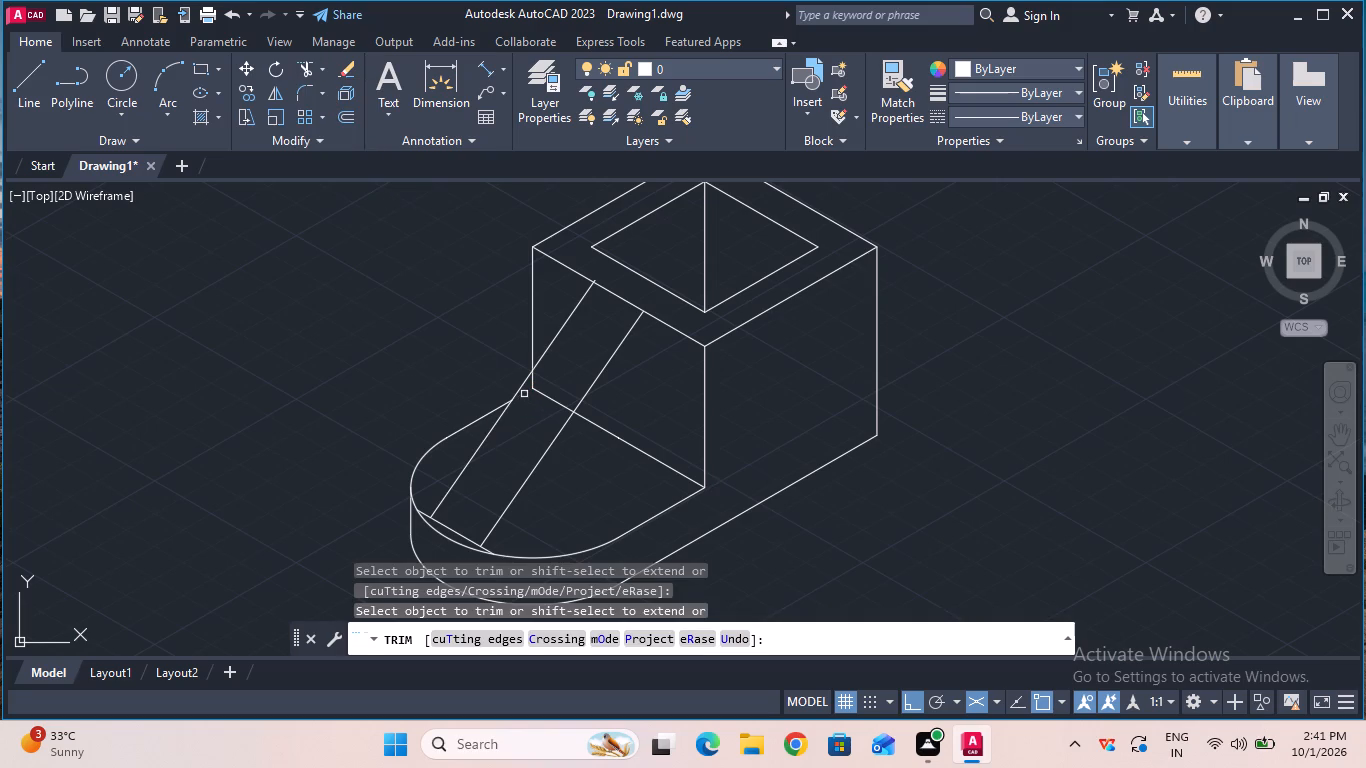
{"action": "left_click", "coordinate": [533, 383]}
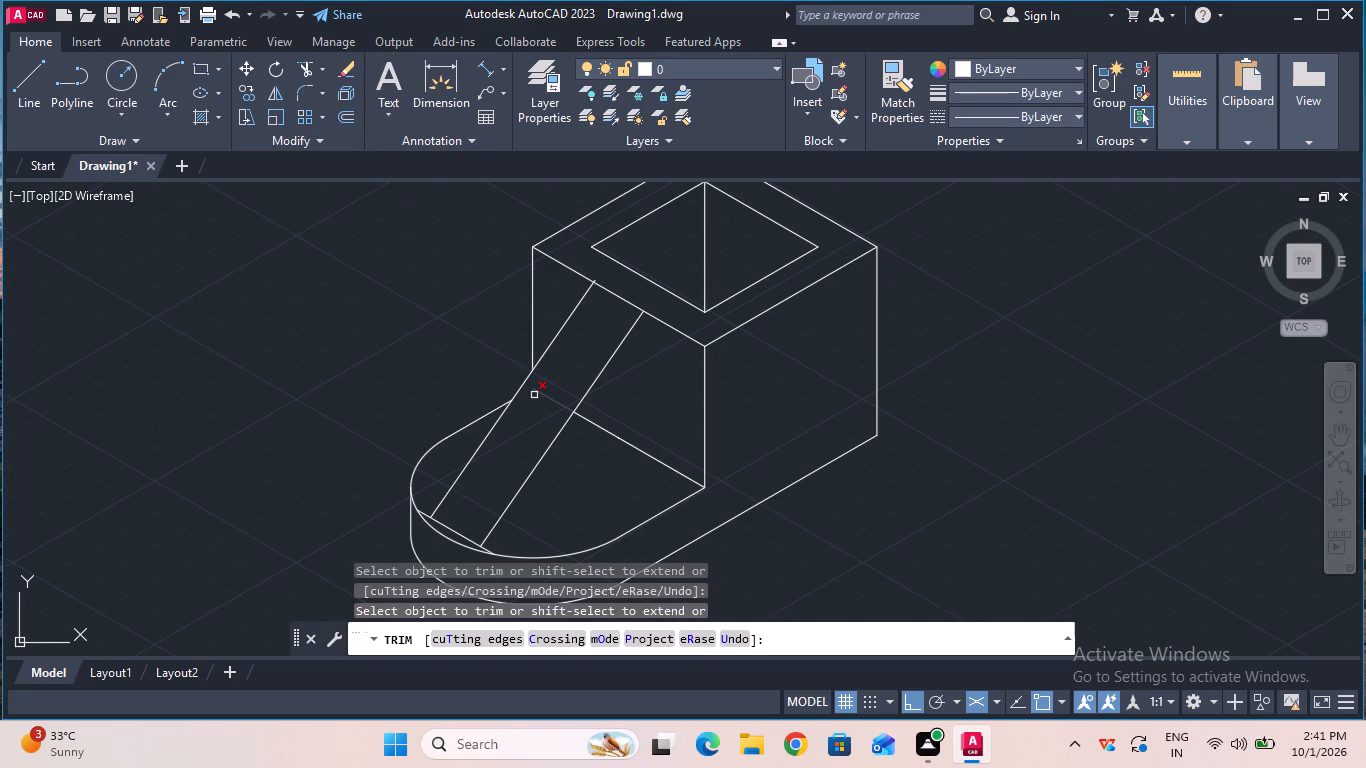
{"action": "left_click", "coordinate": [540, 393]}
{"action": "left_click", "coordinate": [421, 509]}
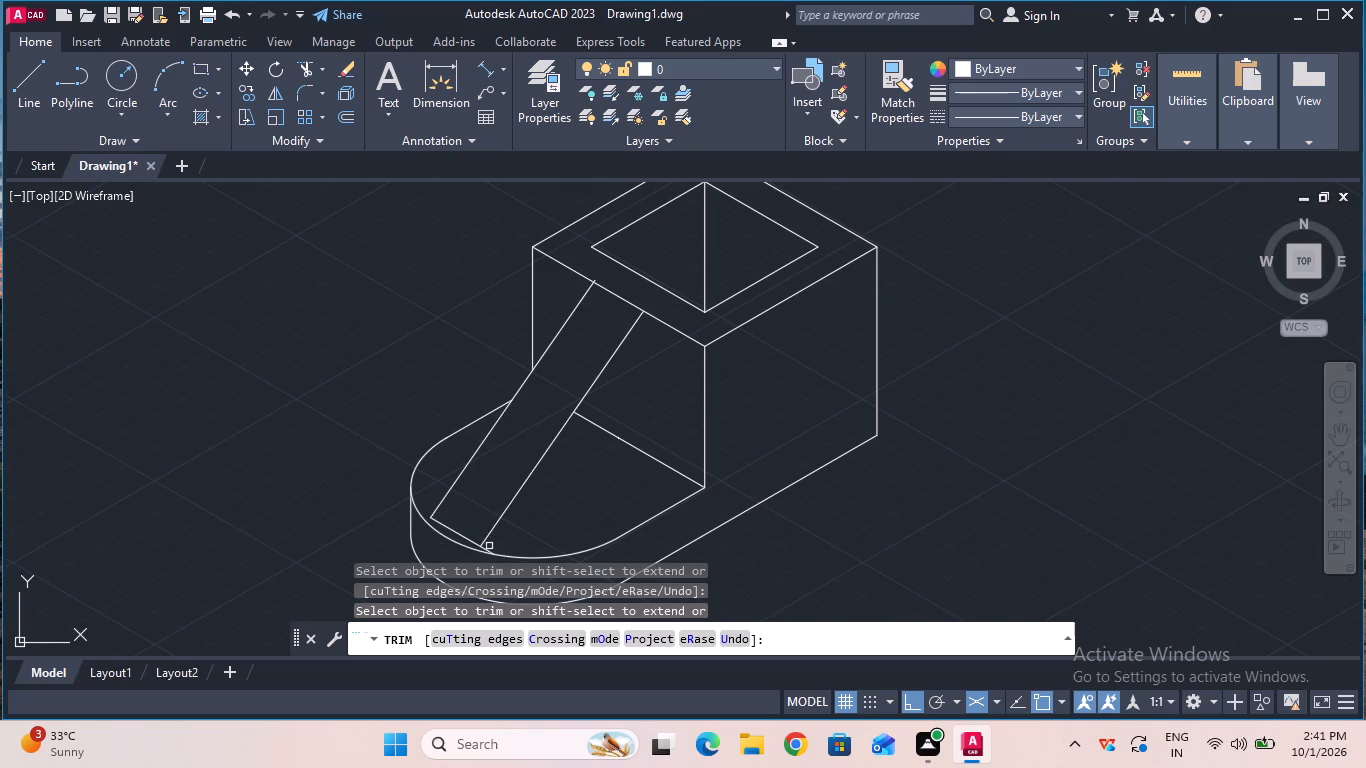
{"action": "left_click", "coordinate": [487, 548]}
{"action": "key", "text": "Escape"}
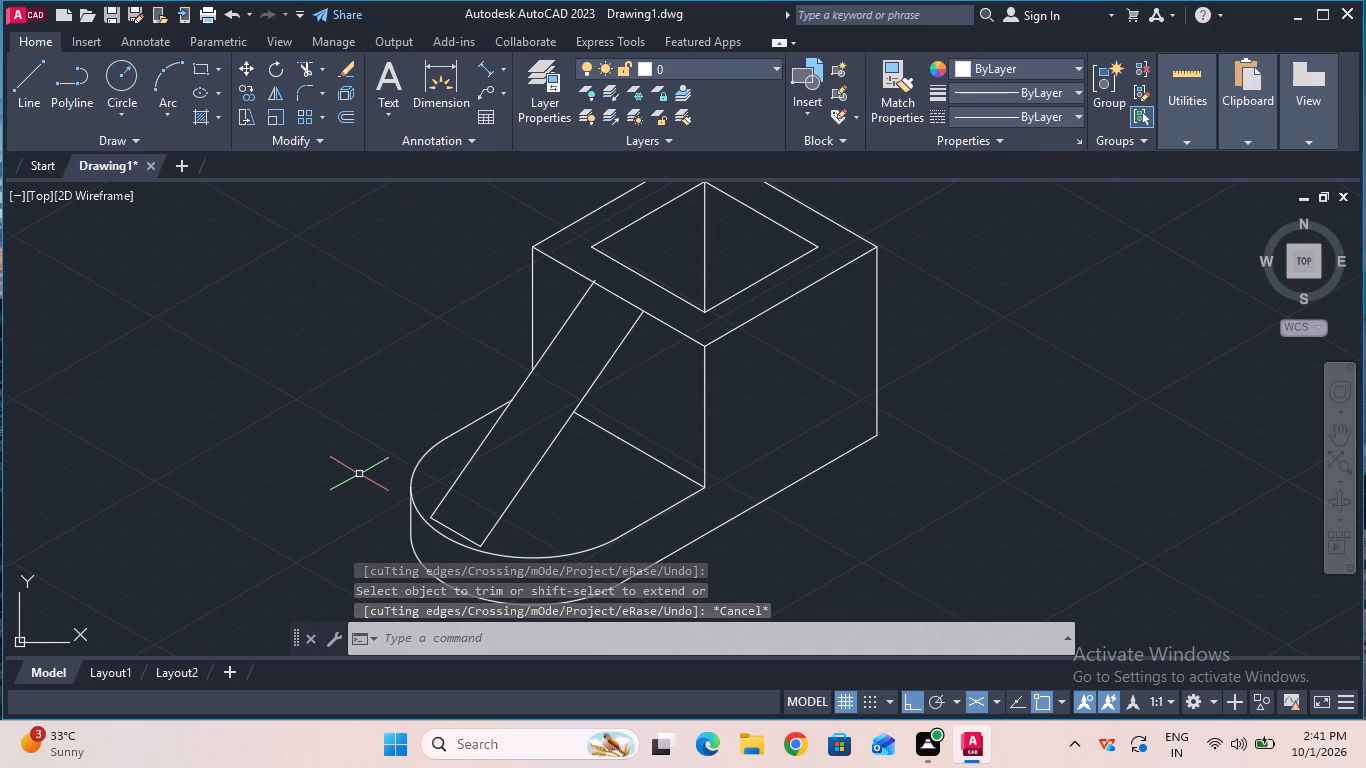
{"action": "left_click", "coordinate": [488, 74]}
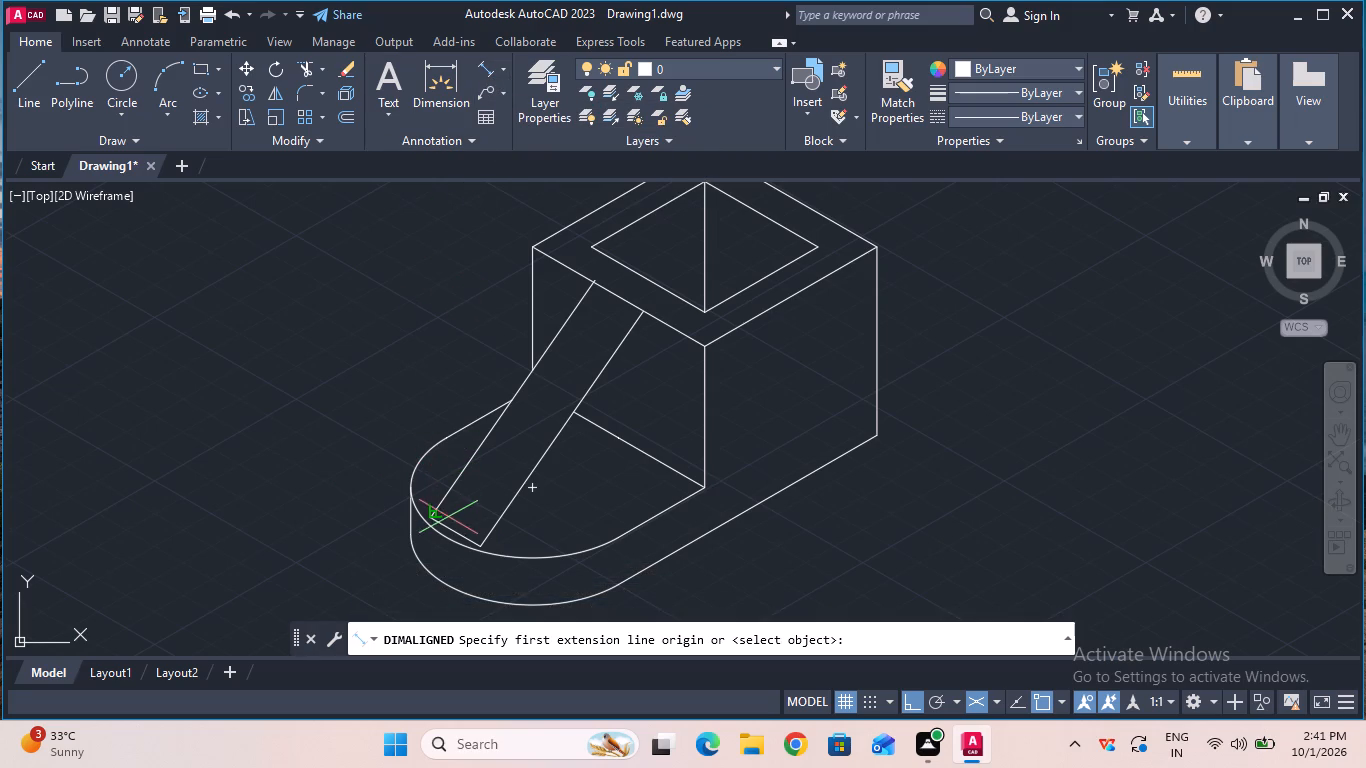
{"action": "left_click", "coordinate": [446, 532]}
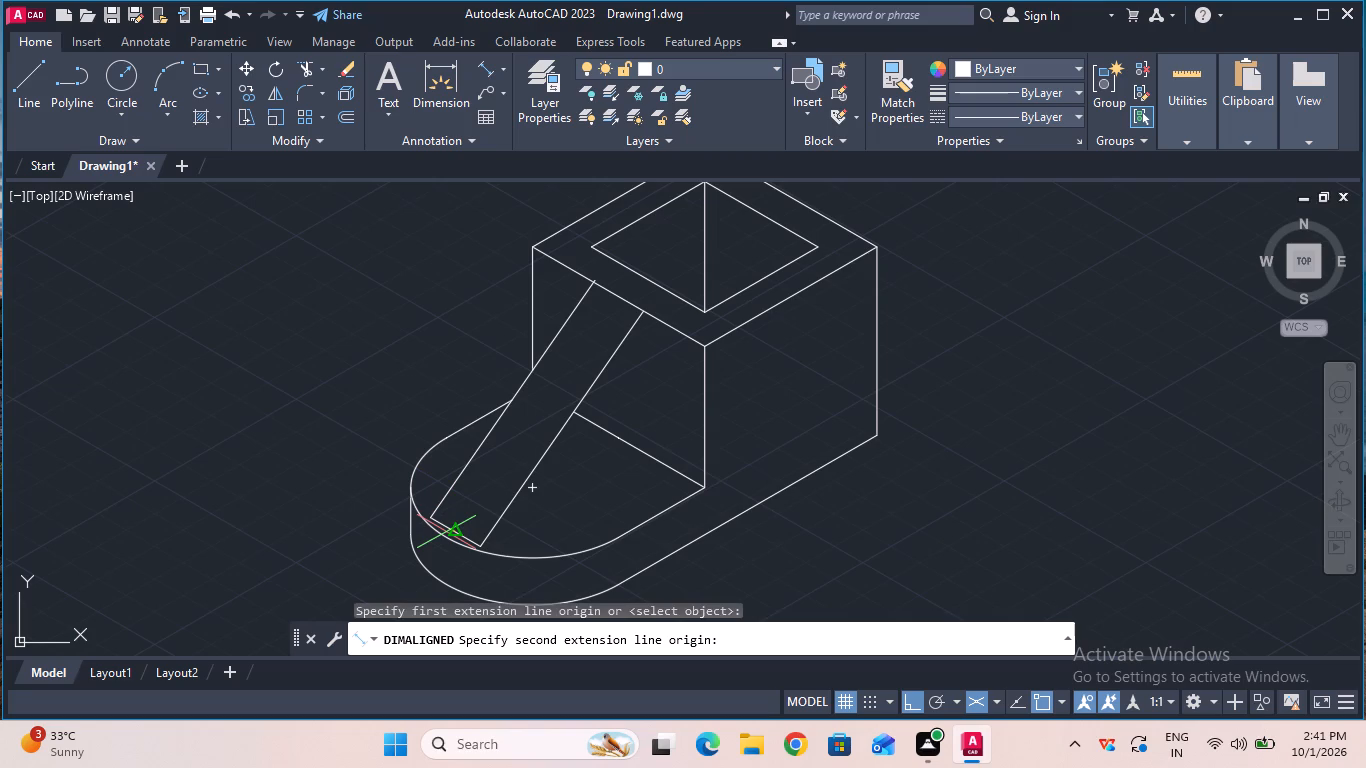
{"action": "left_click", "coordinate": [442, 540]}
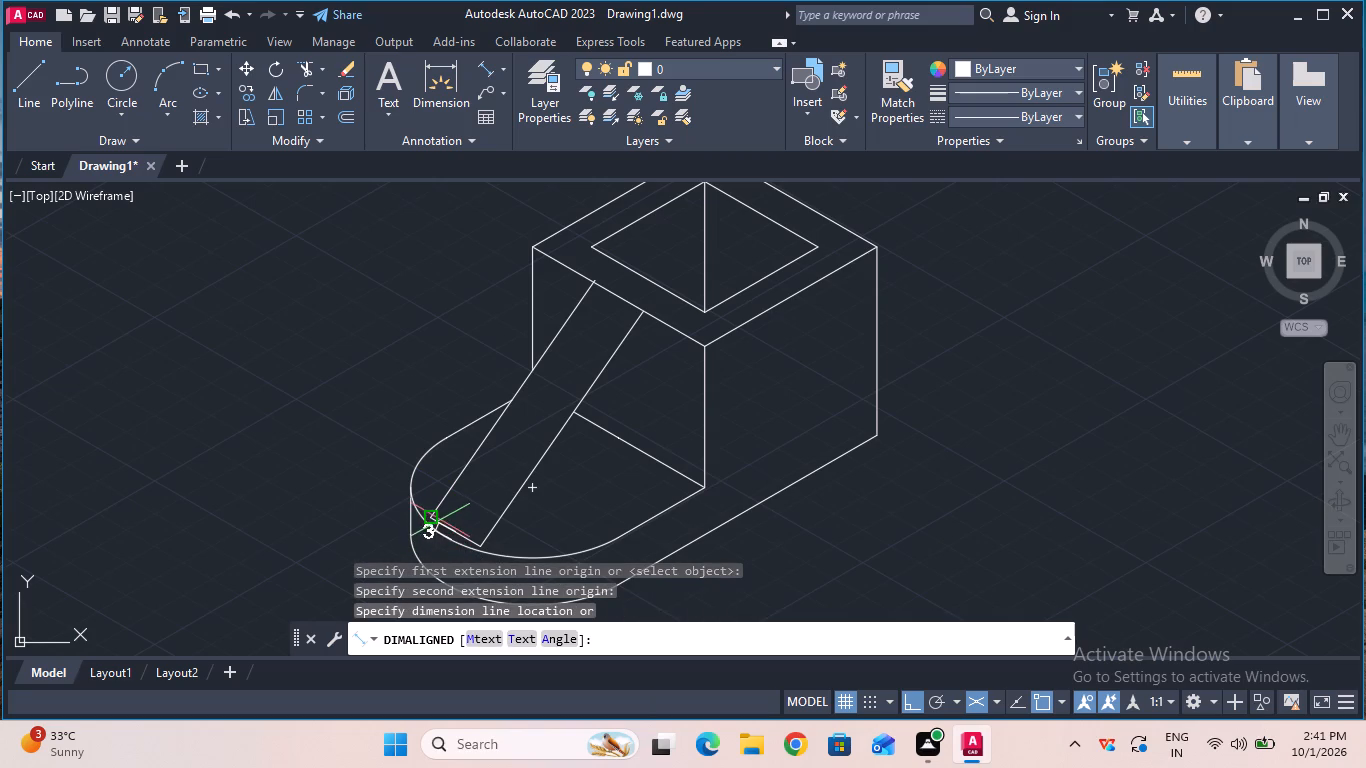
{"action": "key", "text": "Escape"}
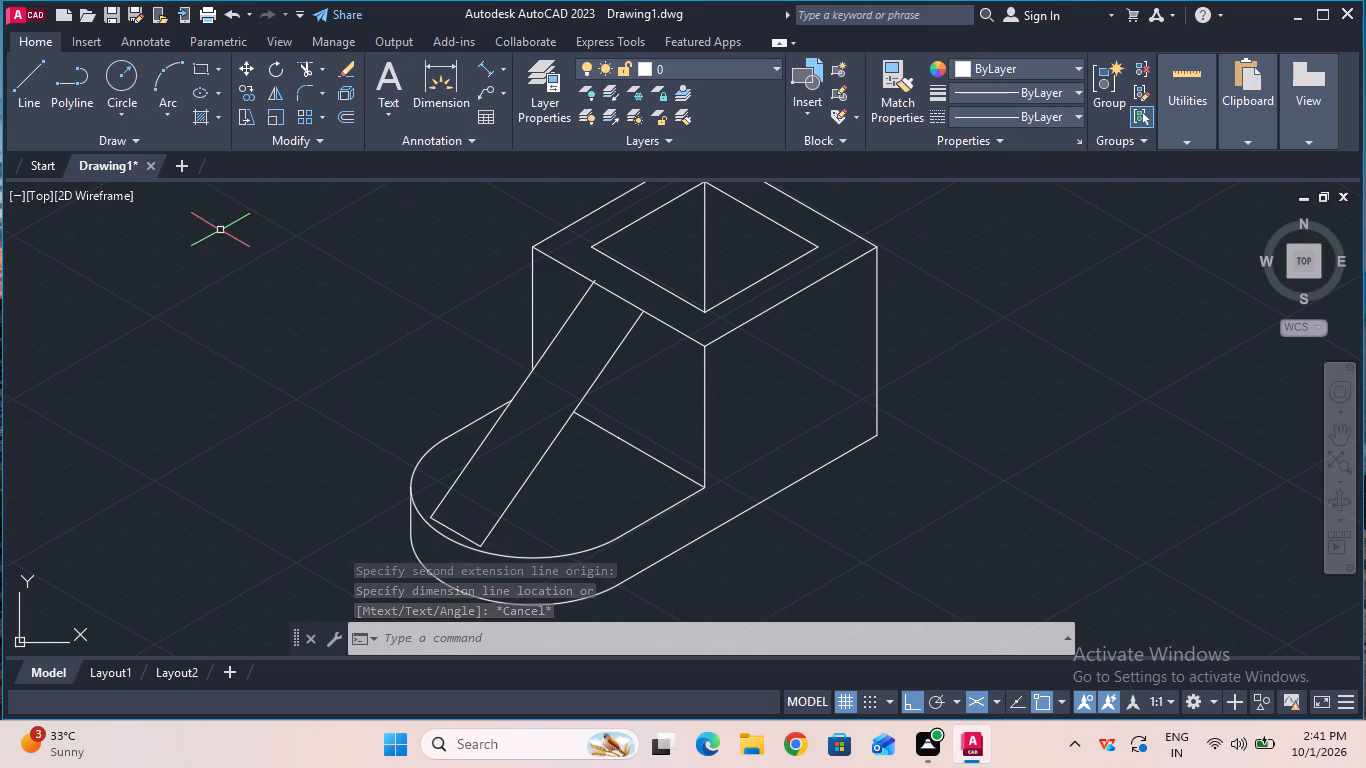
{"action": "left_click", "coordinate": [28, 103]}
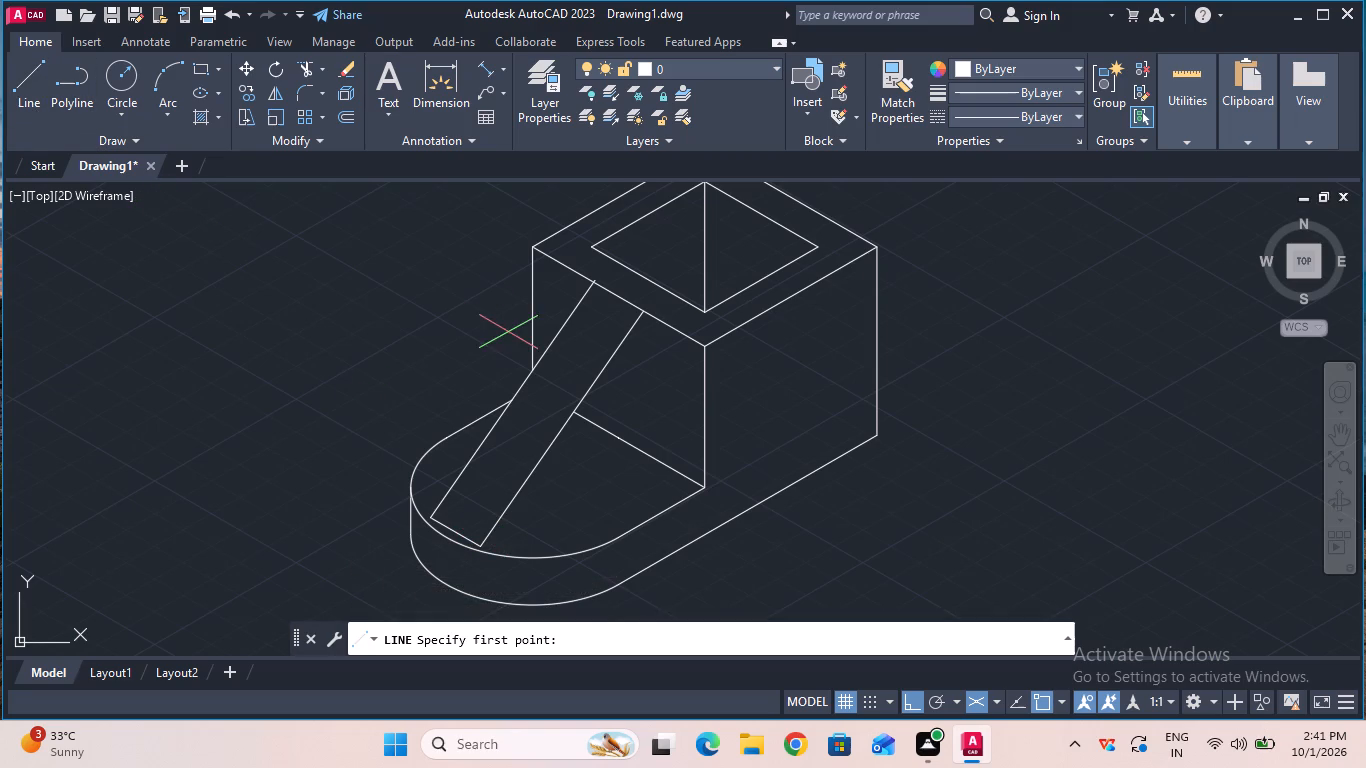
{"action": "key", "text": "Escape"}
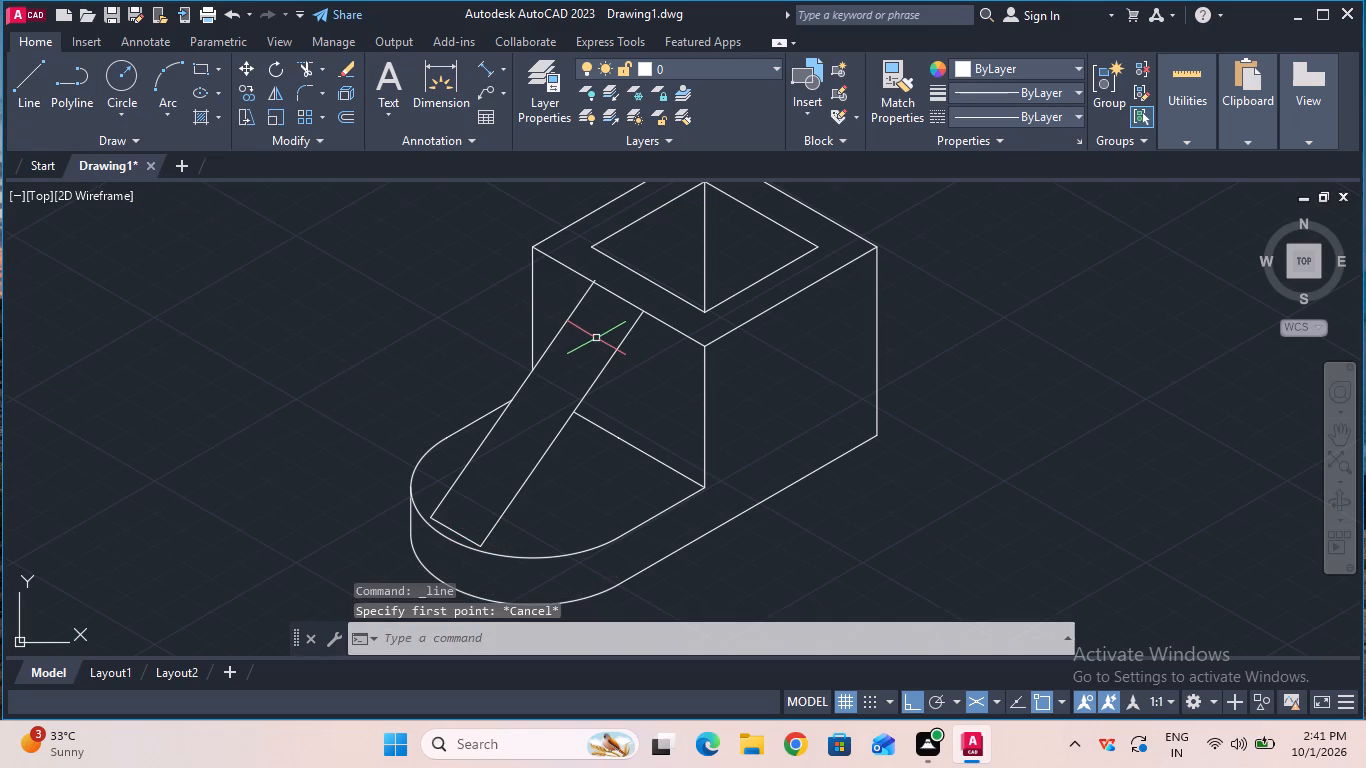
Trim the end of the rib's rear sloping line that overshoots the block's top edge.
{"action": "scroll", "coordinate": [599, 282], "scroll_direction": "up", "scroll_amount": 2, "text": "ctrl"}
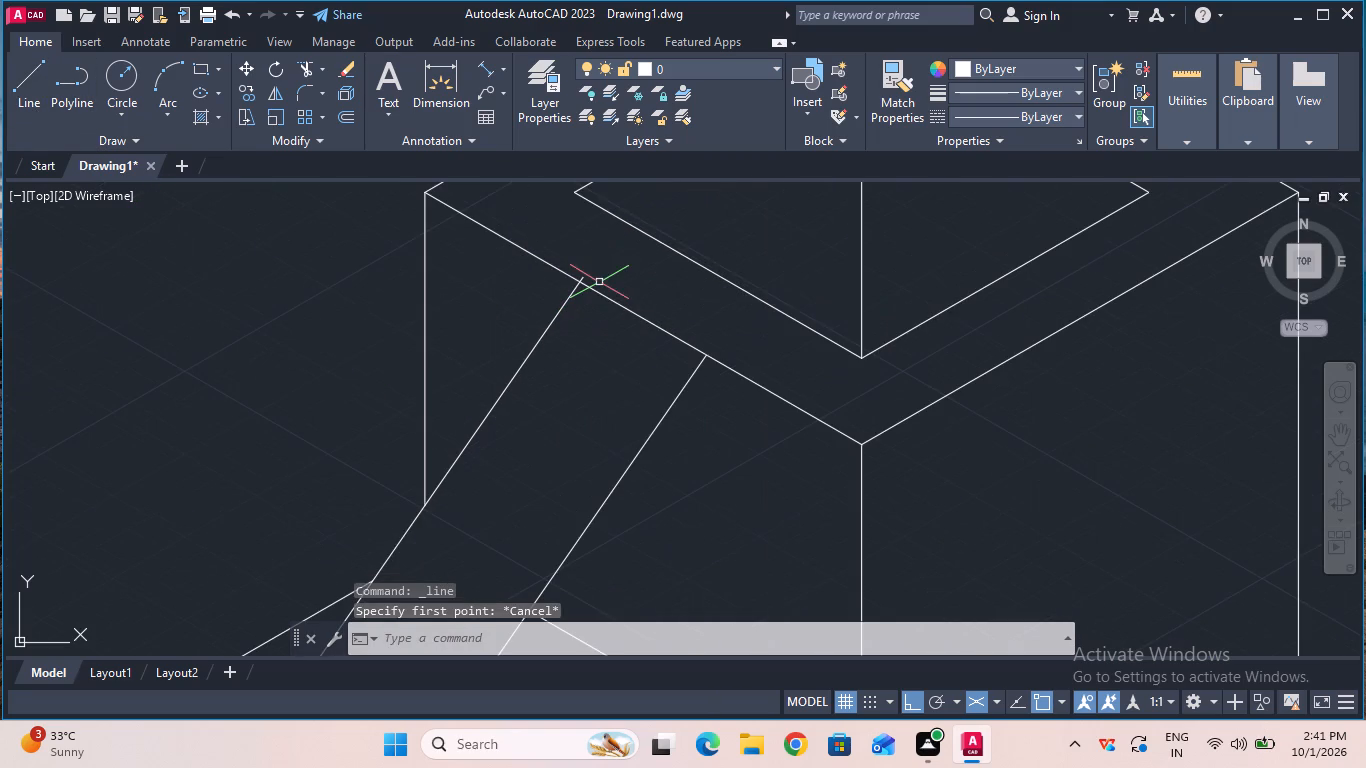
{"action": "left_click", "coordinate": [307, 77]}
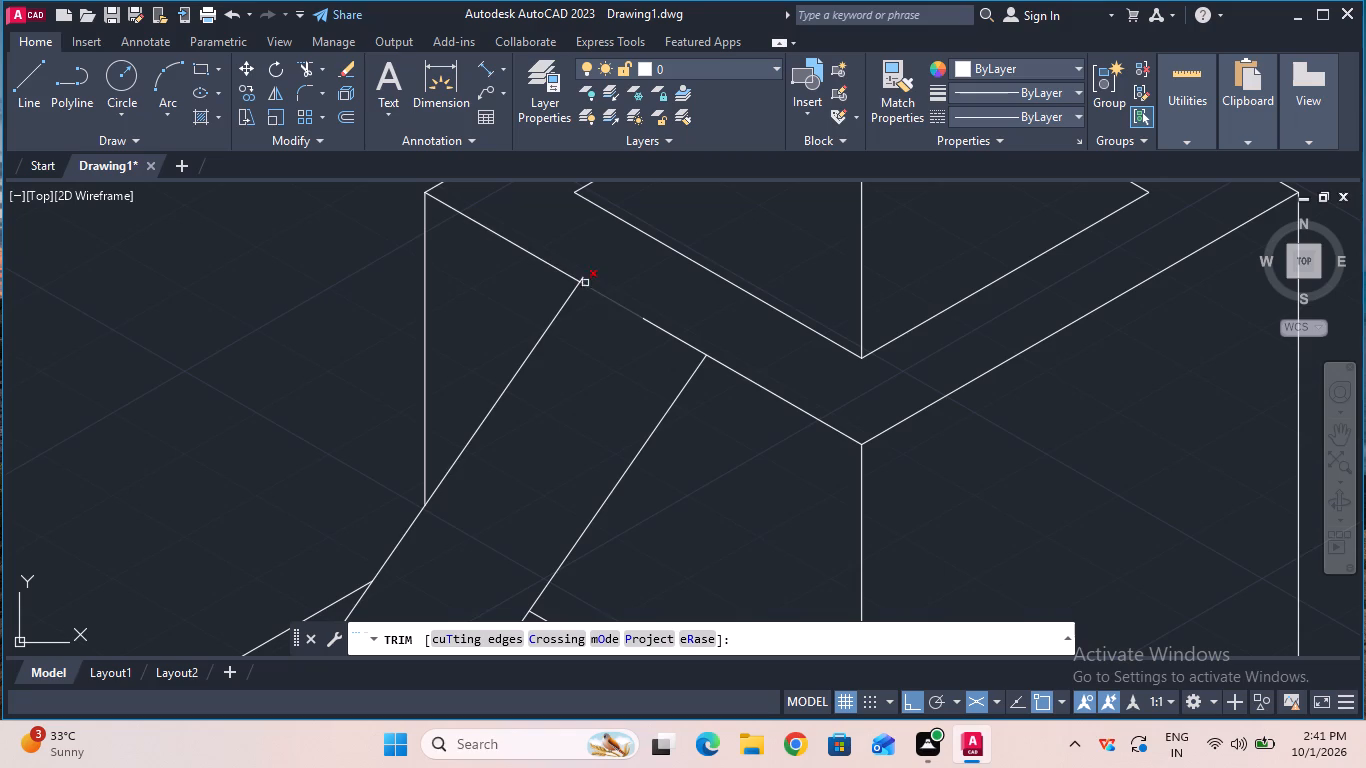
{"action": "left_click", "coordinate": [581, 276]}
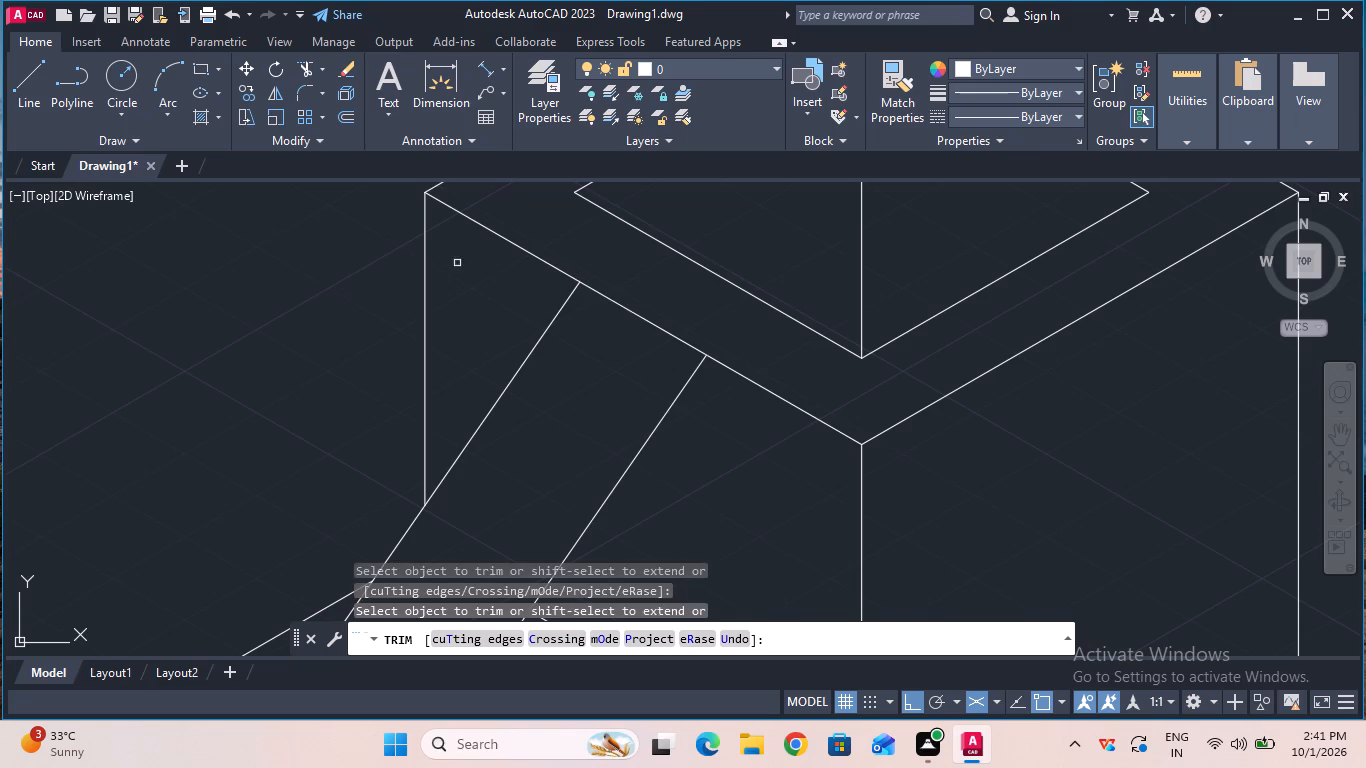
{"action": "key", "text": "Escape"}
Draw a 54 mm vertical line down from the front sloping line's upper end, continuing to that sloping line's foot on the base.
{"action": "scroll", "coordinate": [351, 296], "scroll_direction": "down", "scroll_amount": 2, "text": "ctrl"}
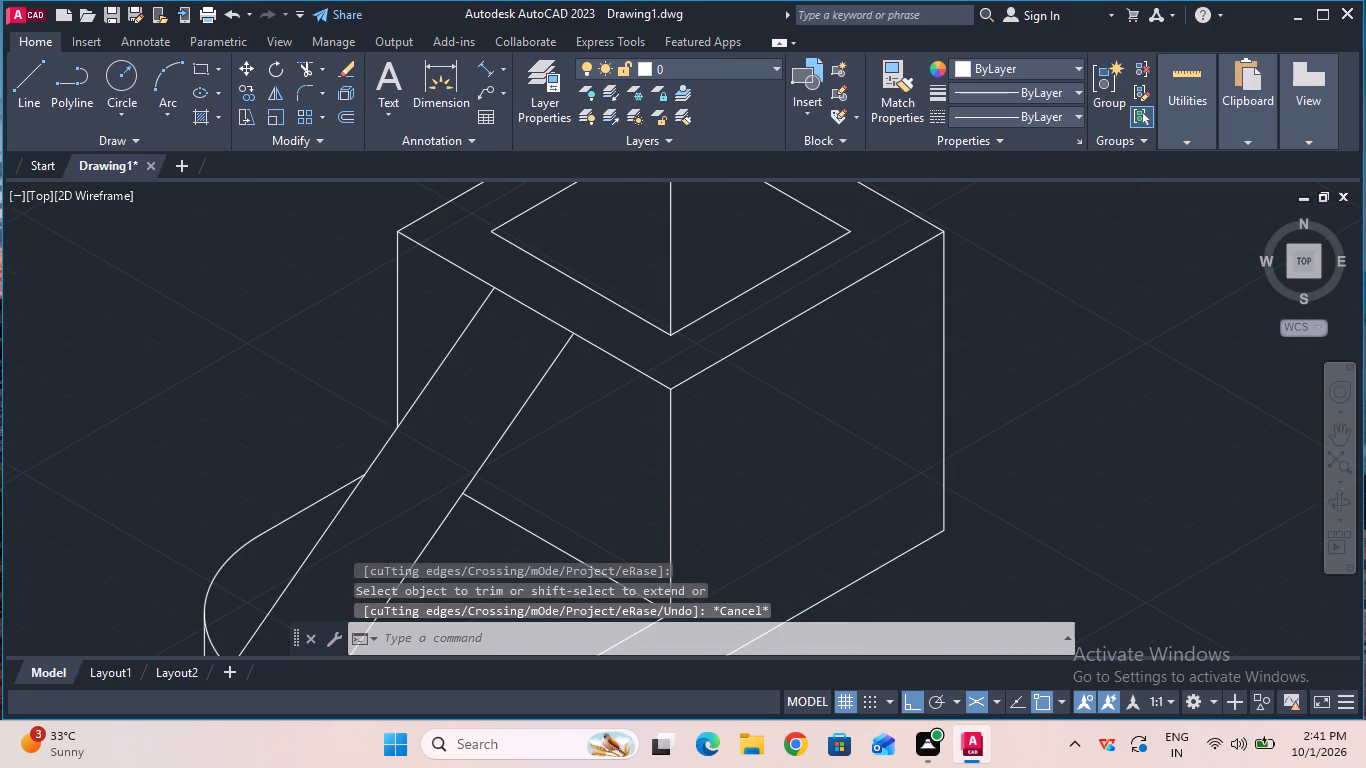
{"action": "left_click", "coordinate": [39, 104]}
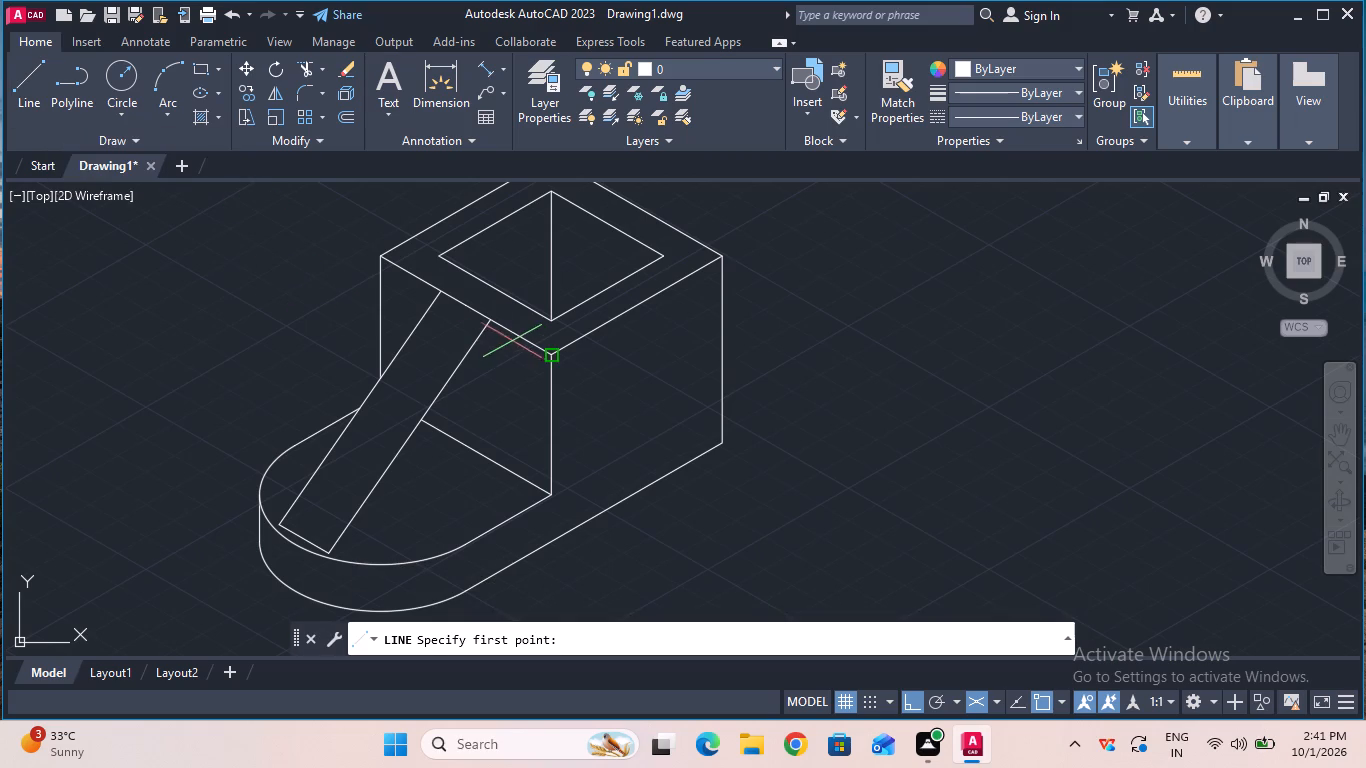
{"action": "left_click", "coordinate": [489, 326]}
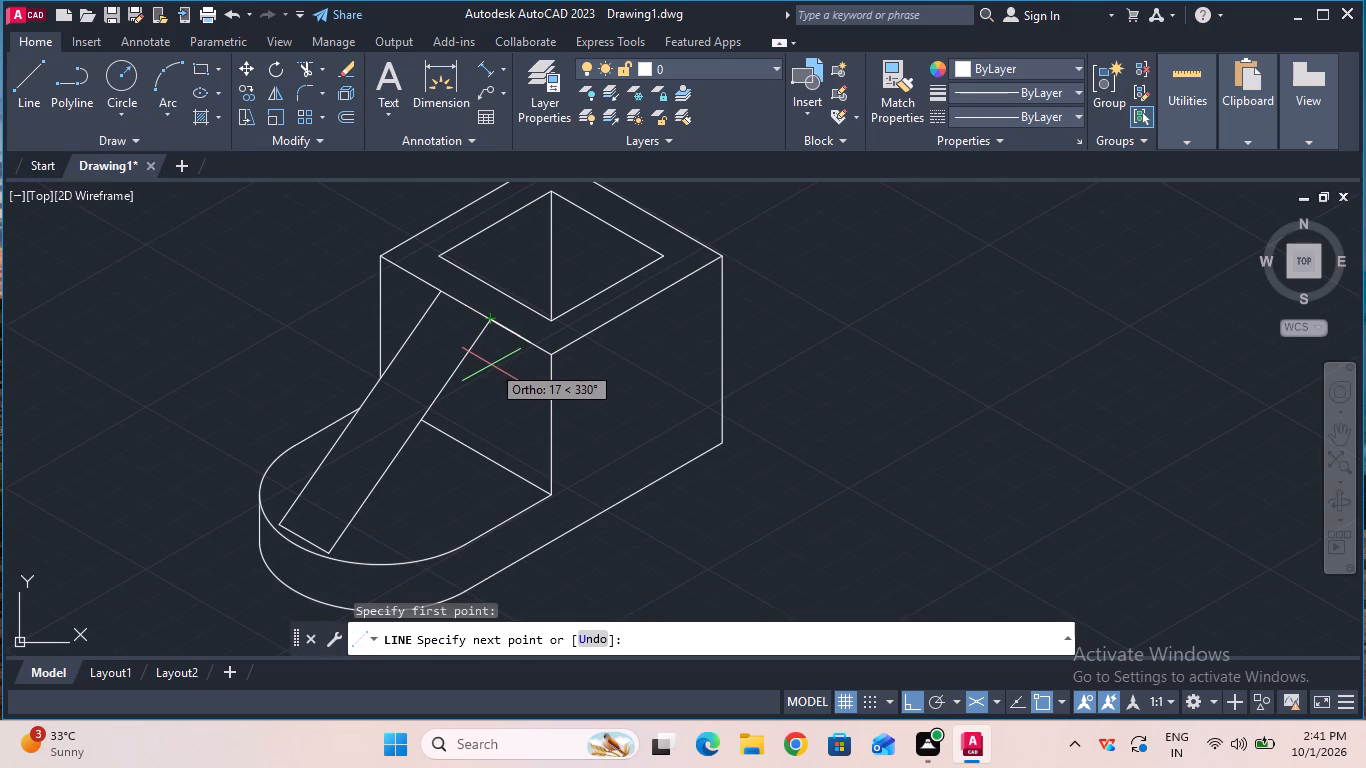
{"action": "key", "text": "F5"}
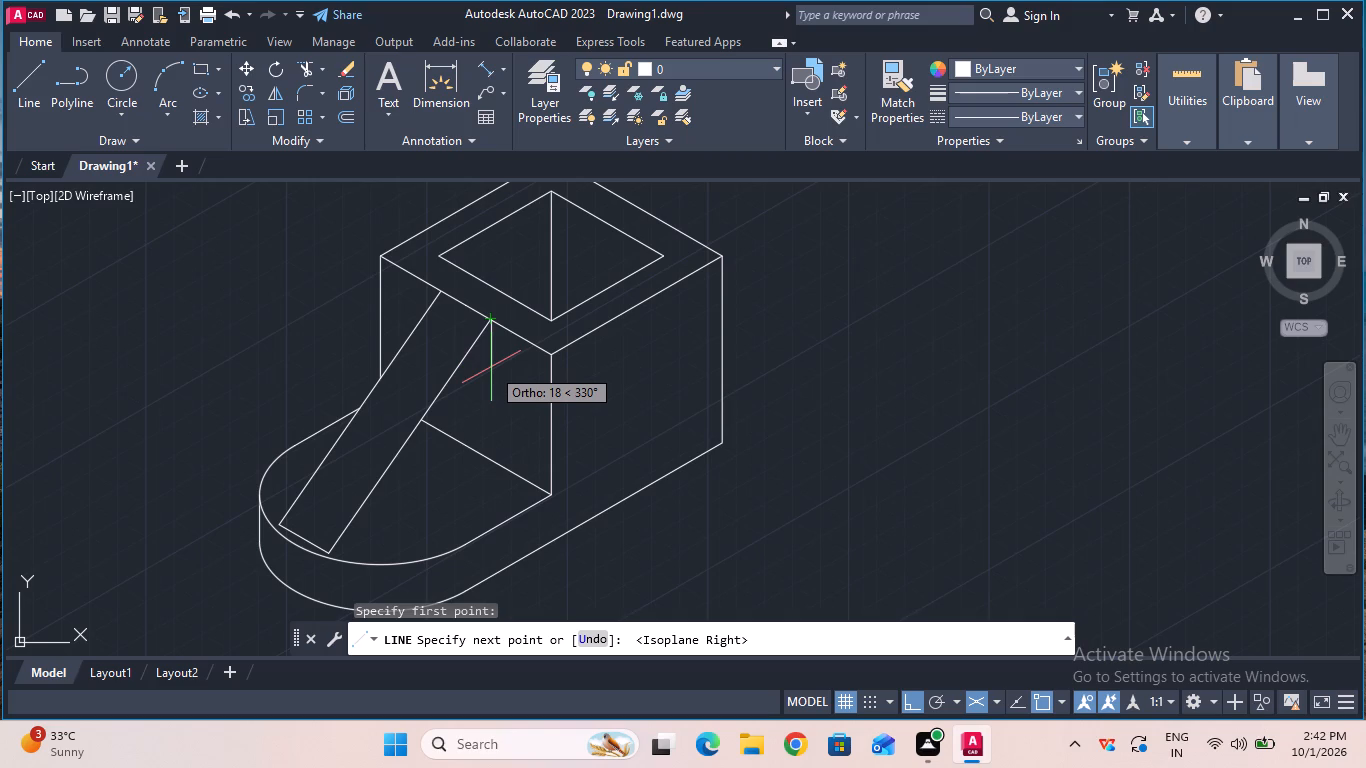
{"action": "type", "text": "54"}
{"action": "key", "text": "Return"}
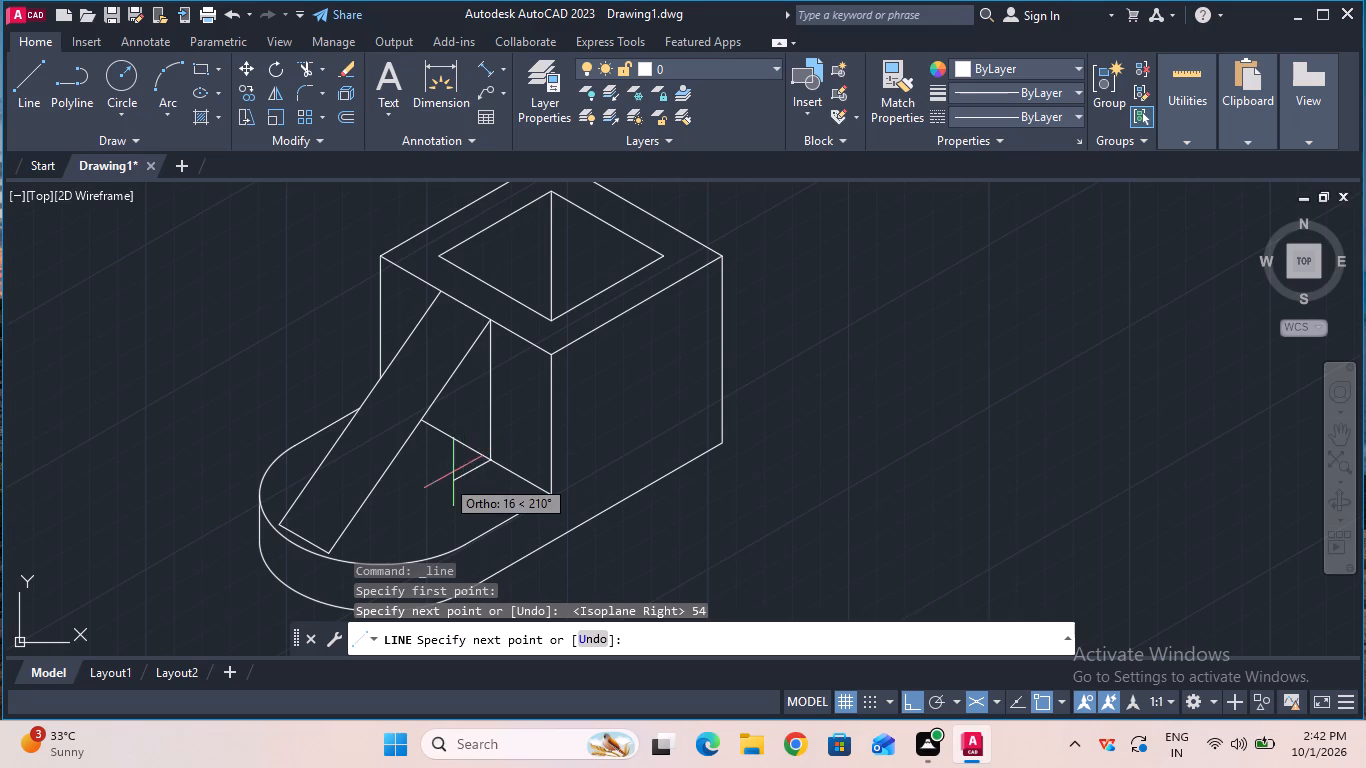
{"action": "left_click", "coordinate": [332, 554]}
{"action": "key", "text": "Escape"}
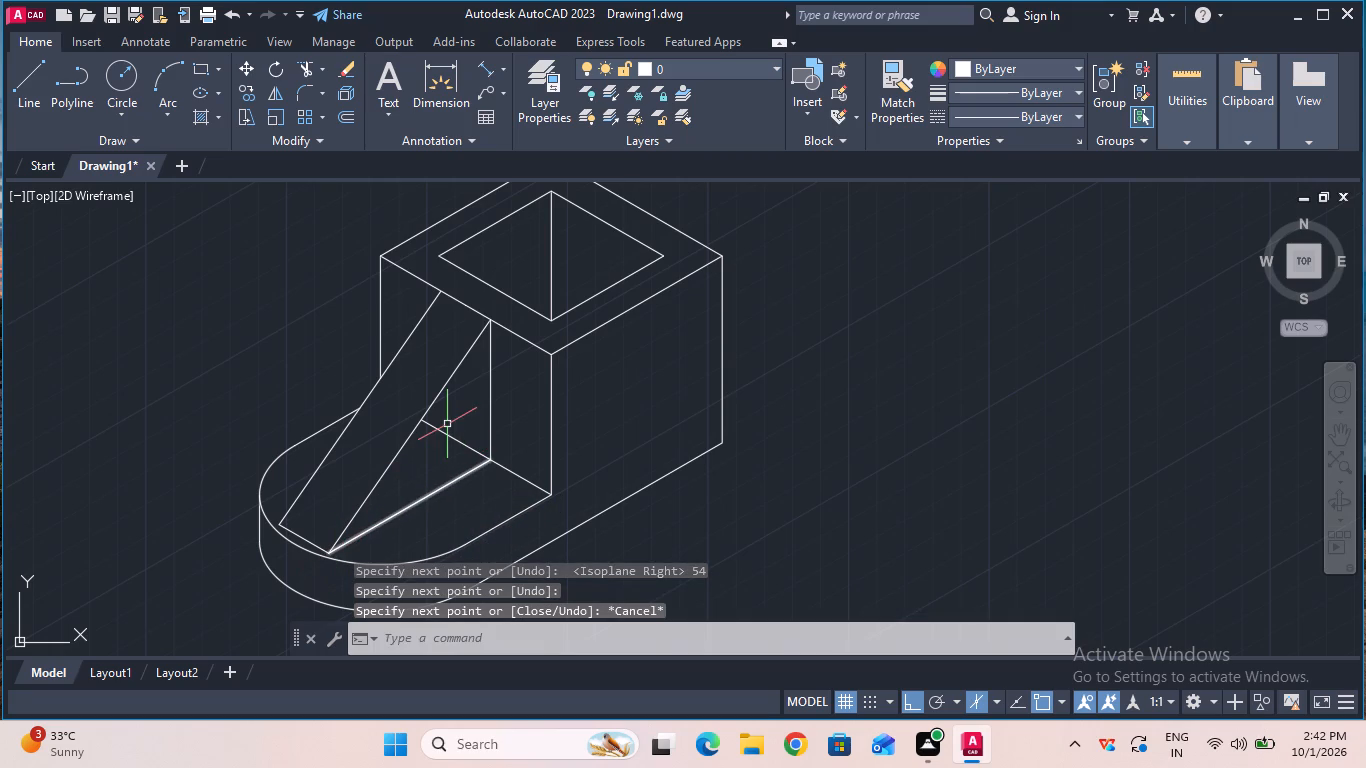
Trim the block's bottom edge between the front sloping line and the rib's vertical line.
{"action": "left_click", "coordinate": [314, 79]}
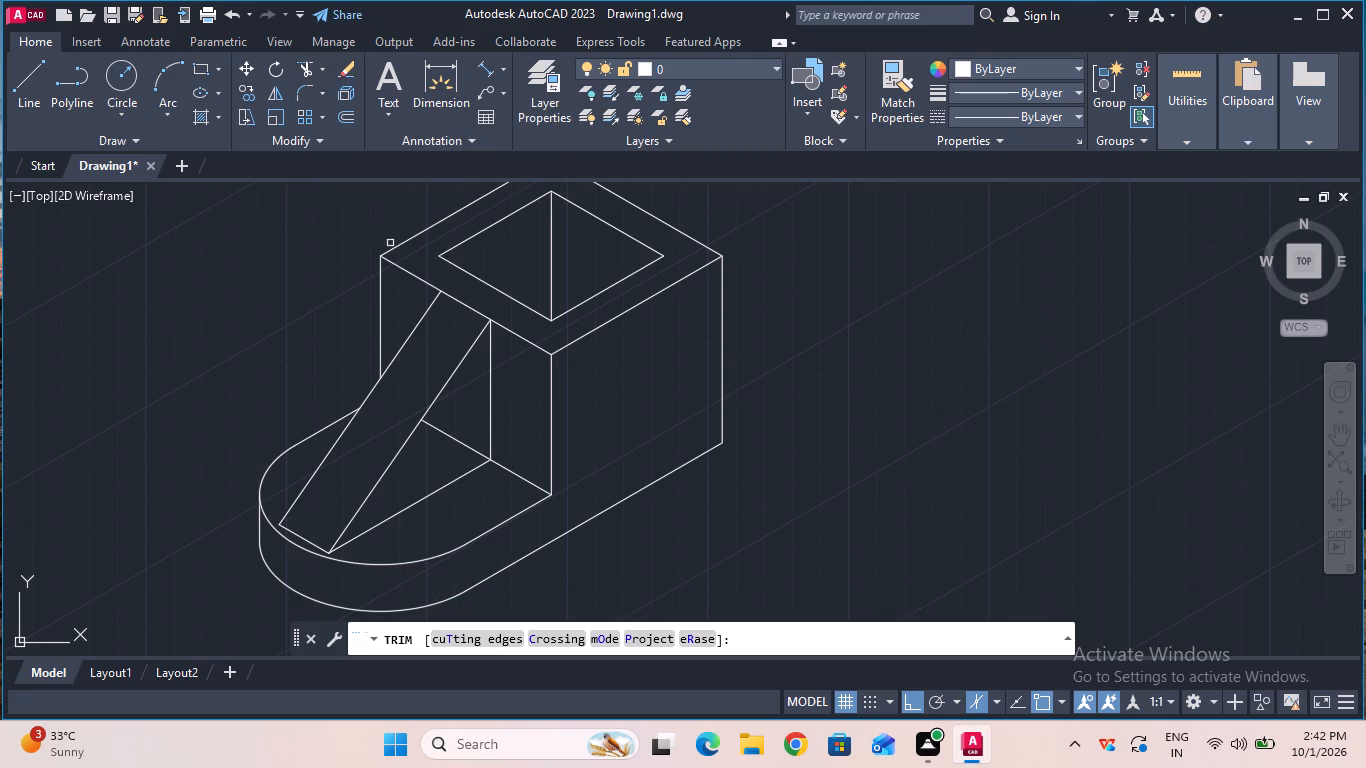
{"action": "left_click", "coordinate": [450, 434]}
{"action": "left_click", "coordinate": [468, 446]}
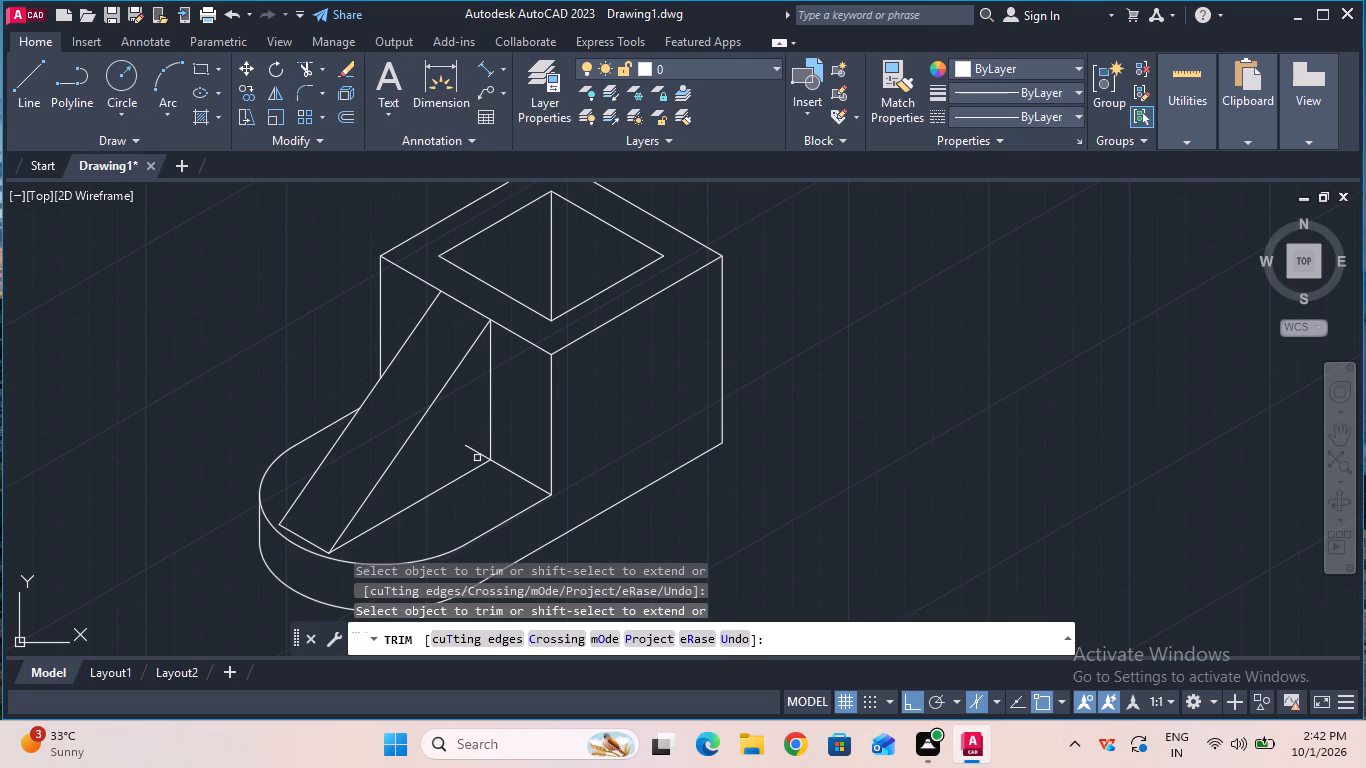
{"action": "left_click", "coordinate": [477, 455]}
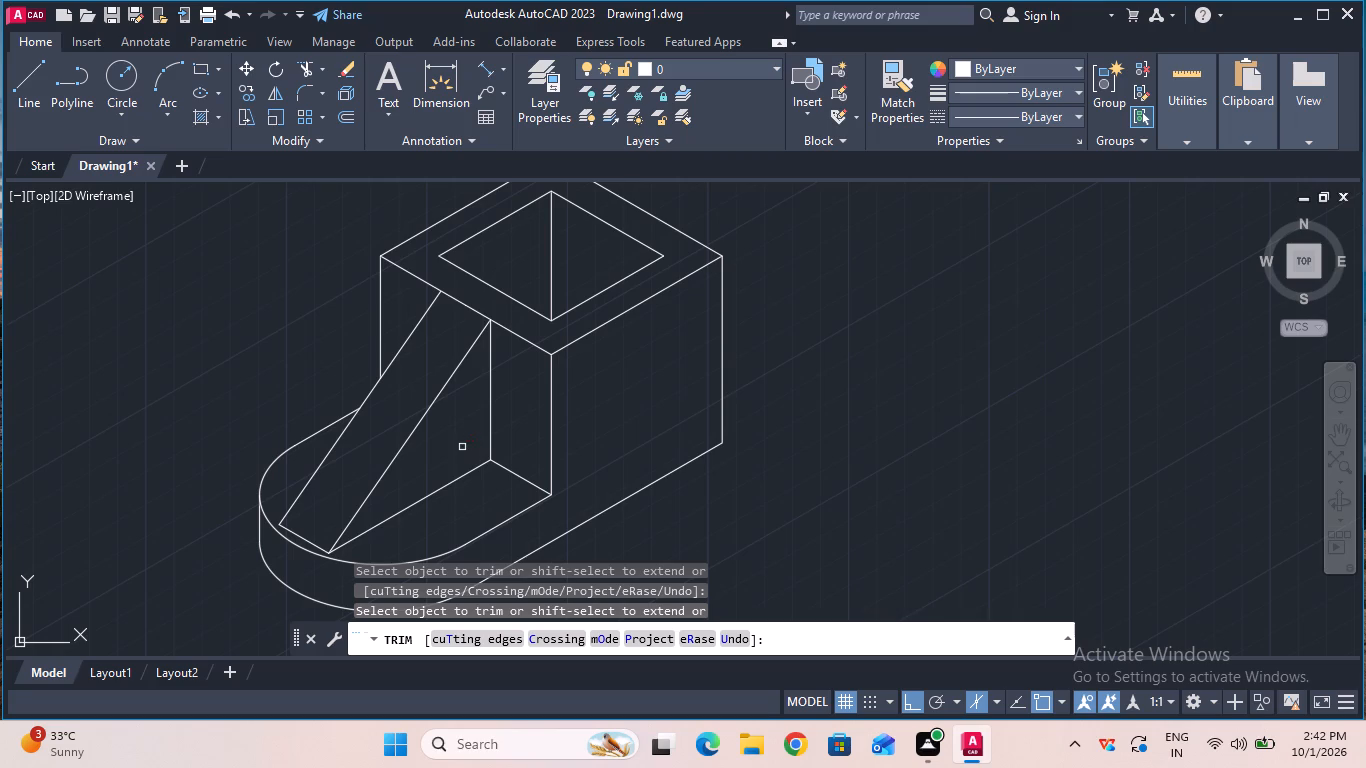
{"action": "left_click", "coordinate": [465, 447]}
{"action": "key", "text": "Escape"}
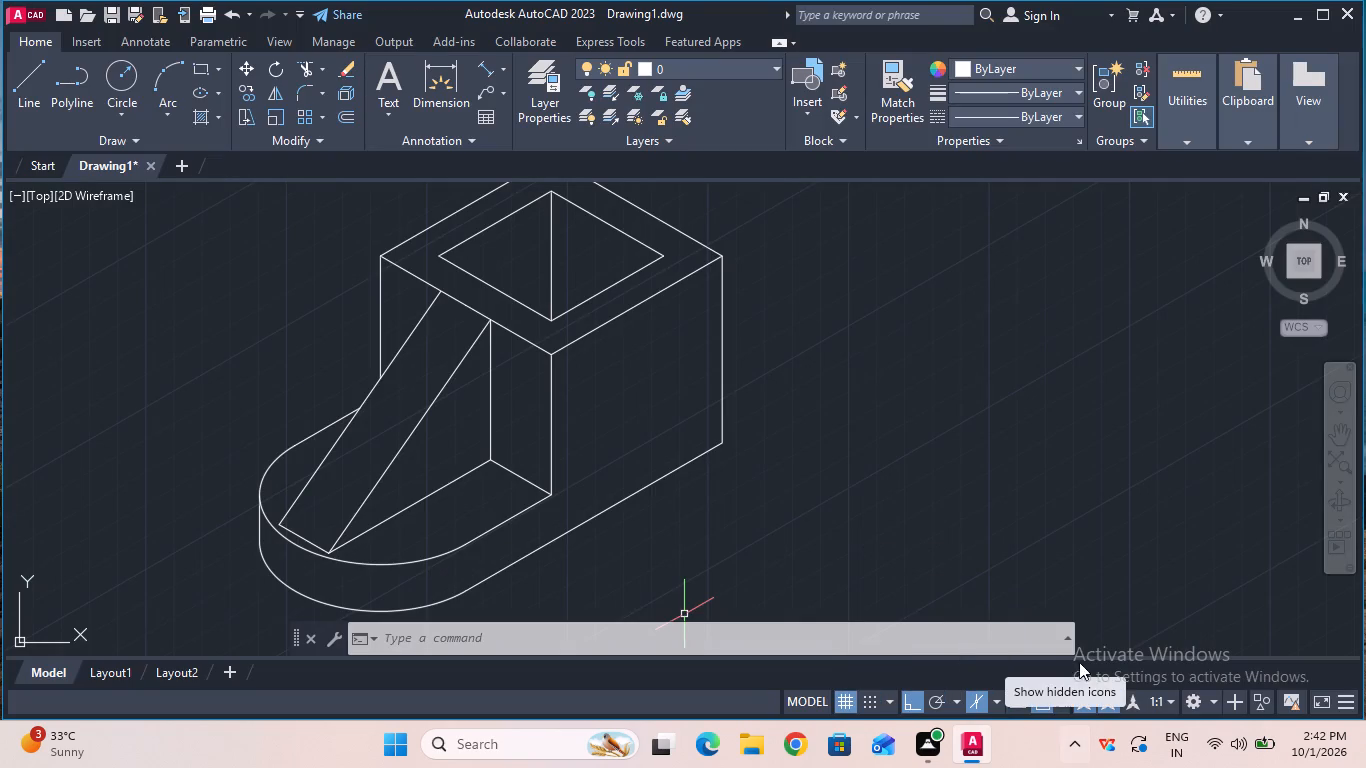
Add a centerline between the two vertical edges of the block's right isometric face and explode it.
{"action": "left_click", "coordinate": [1327, 437]}
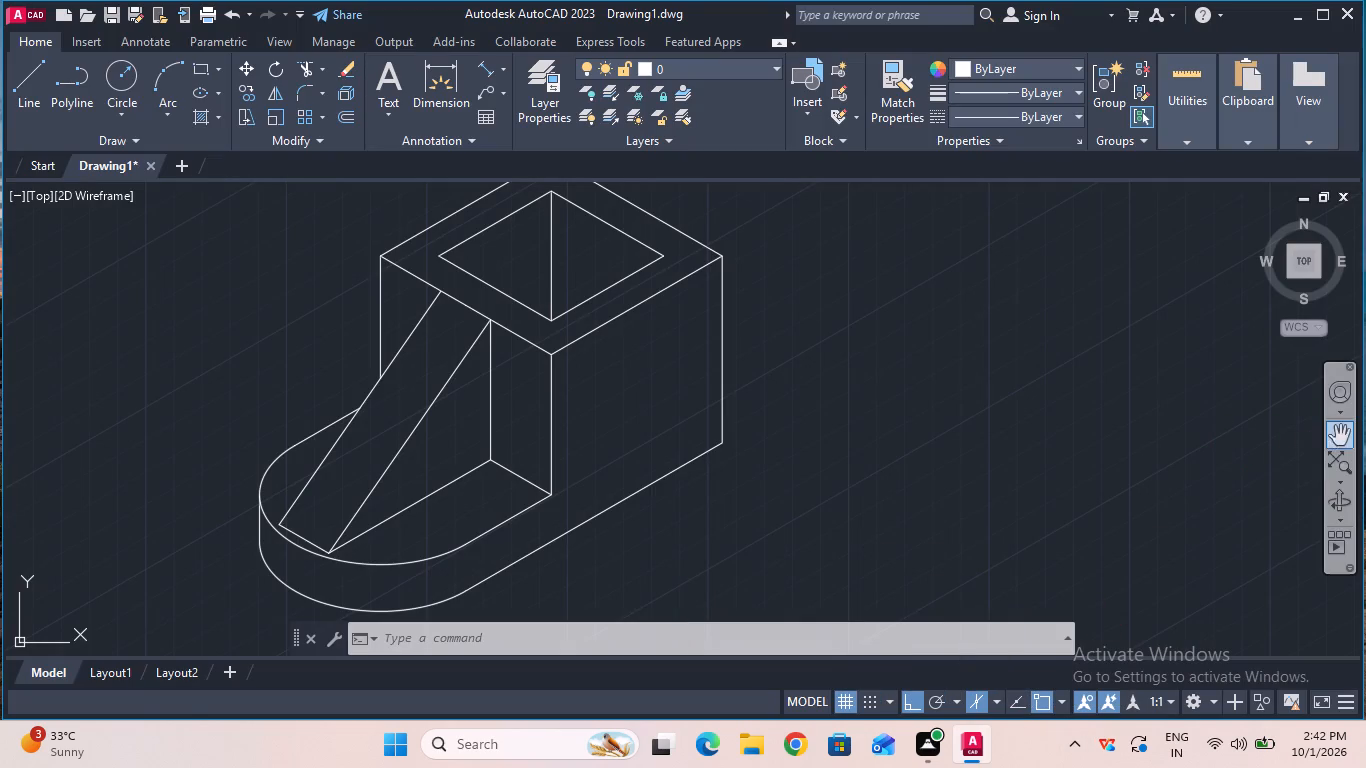
{"action": "left_click_drag", "start_coordinate": [900, 444], "coordinate": [1001, 500]}
{"action": "key", "text": "Escape"}
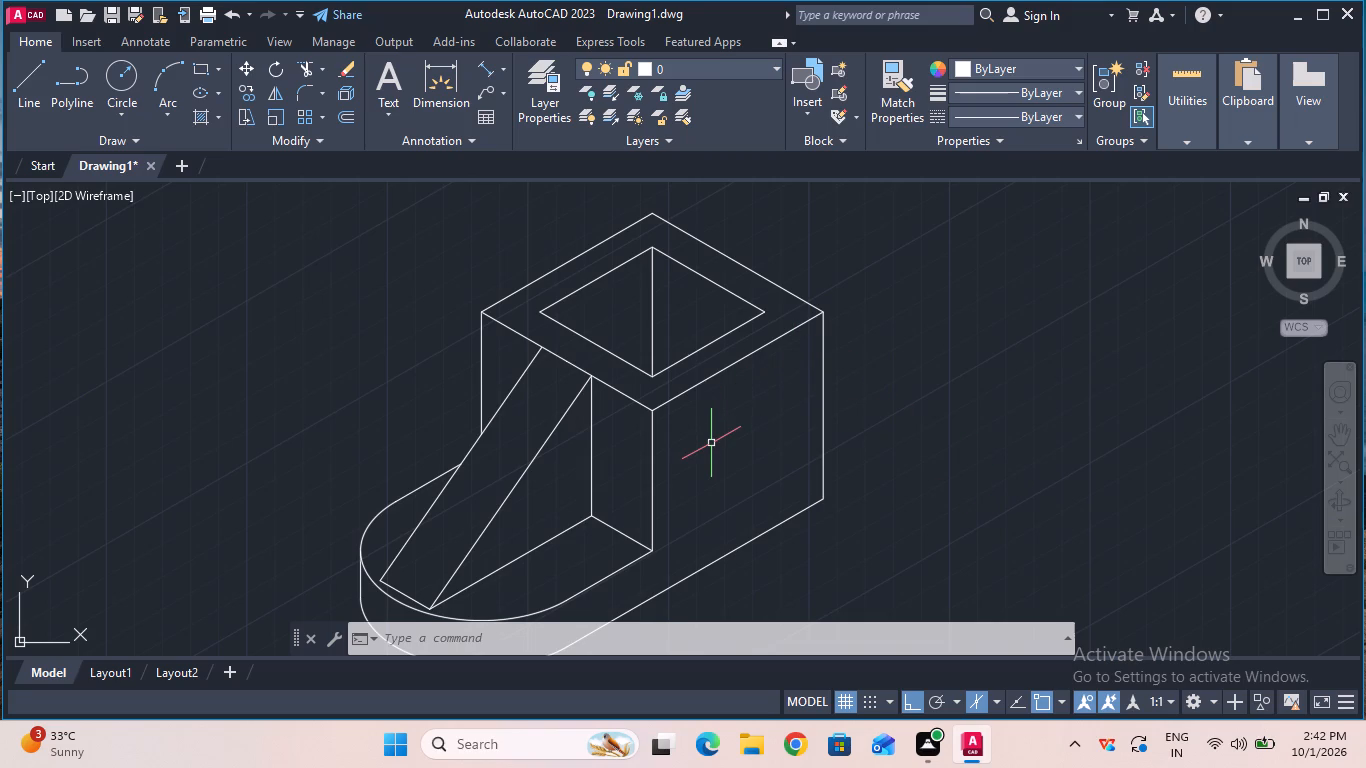
{"action": "type", "text": "cl"}
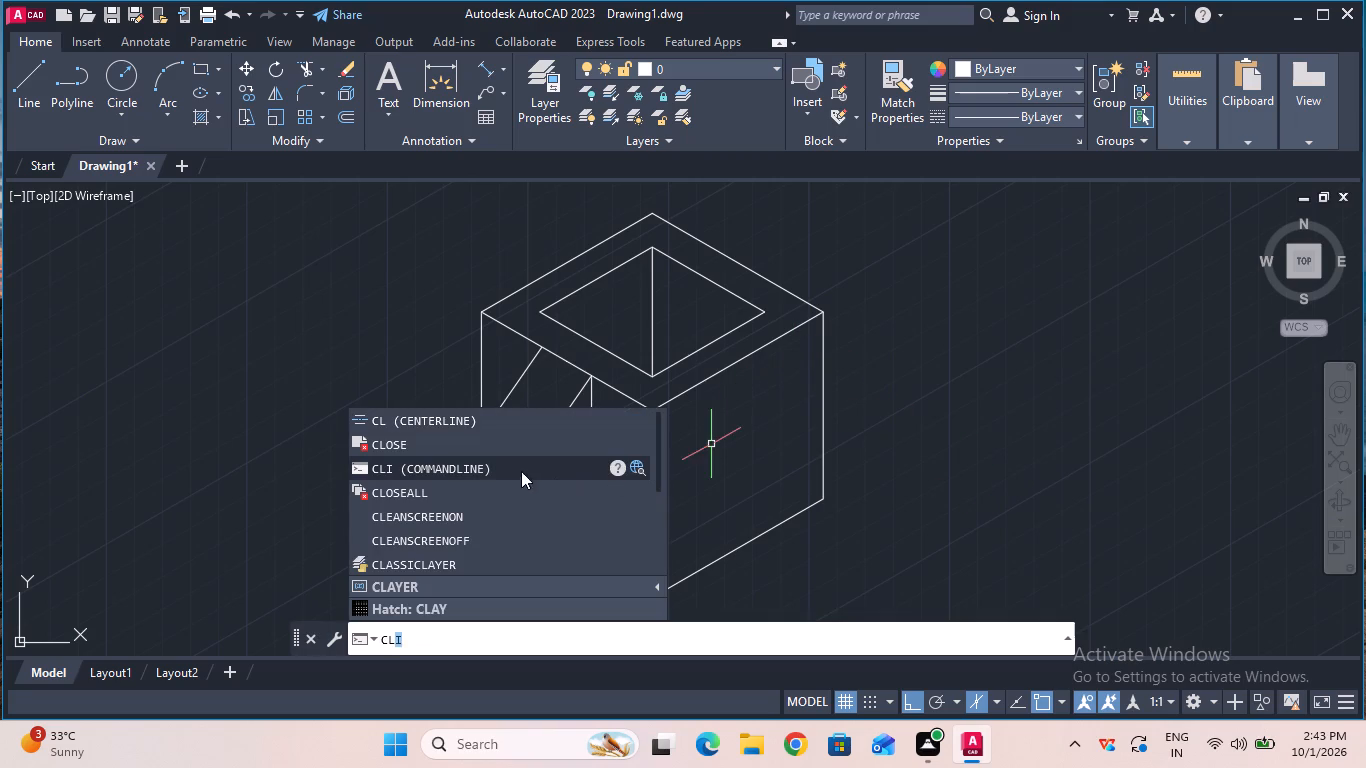
{"action": "left_click", "coordinate": [498, 425]}
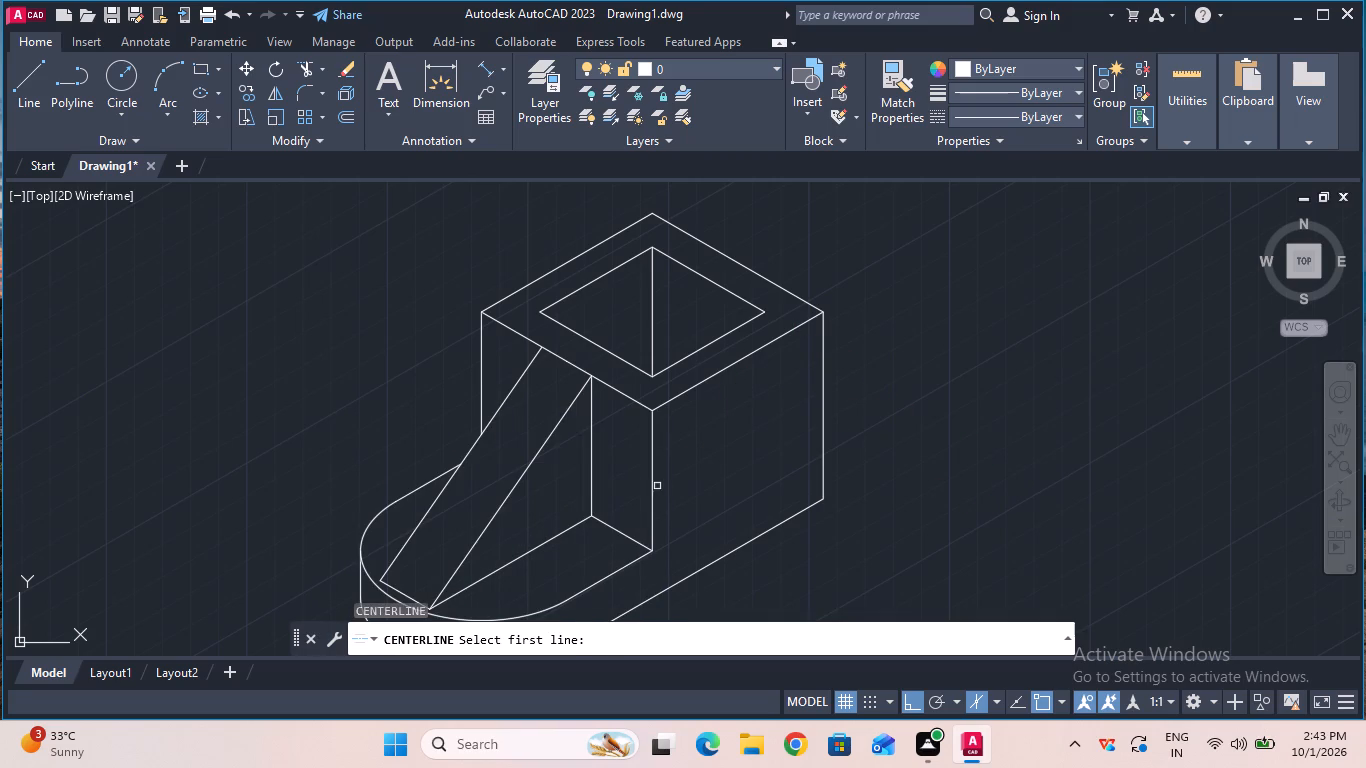
{"action": "left_click", "coordinate": [652, 487]}
{"action": "left_click", "coordinate": [823, 432]}
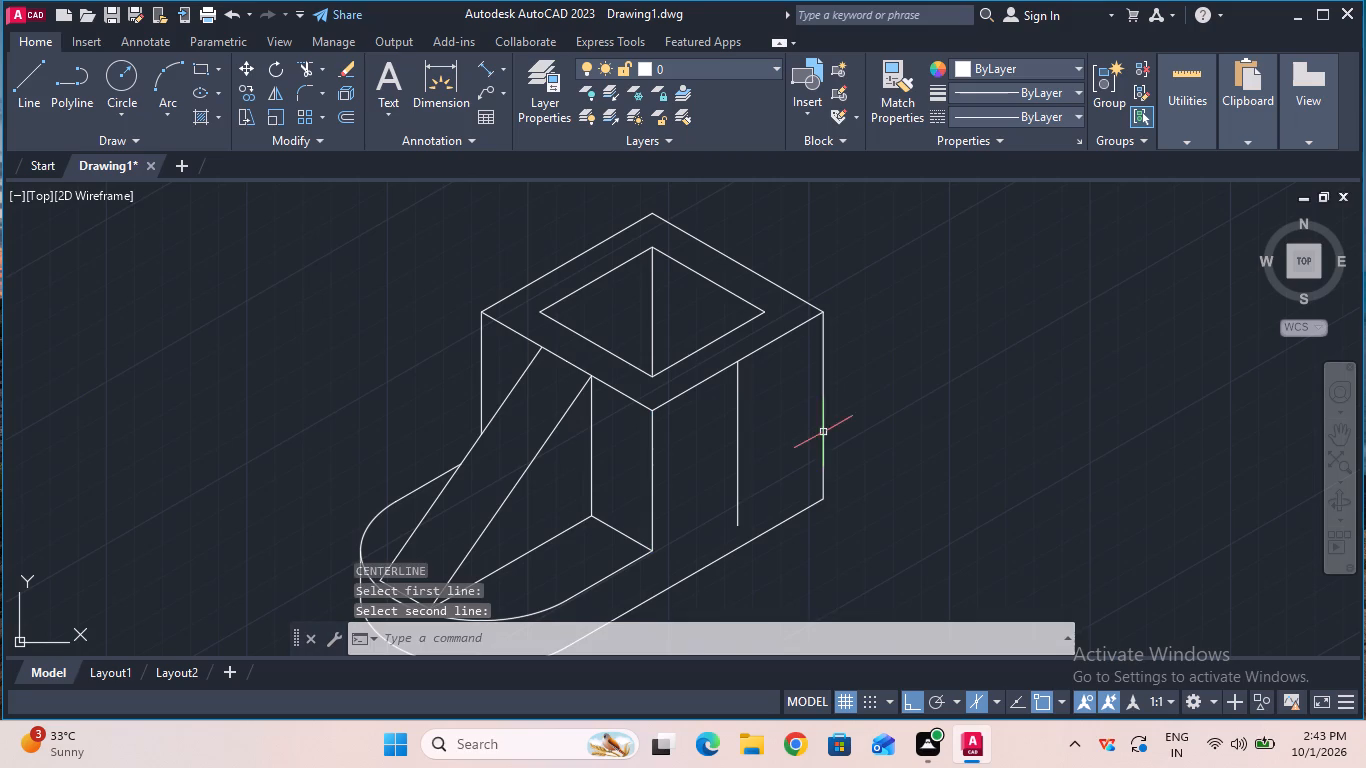
{"action": "key", "text": "Escape"}
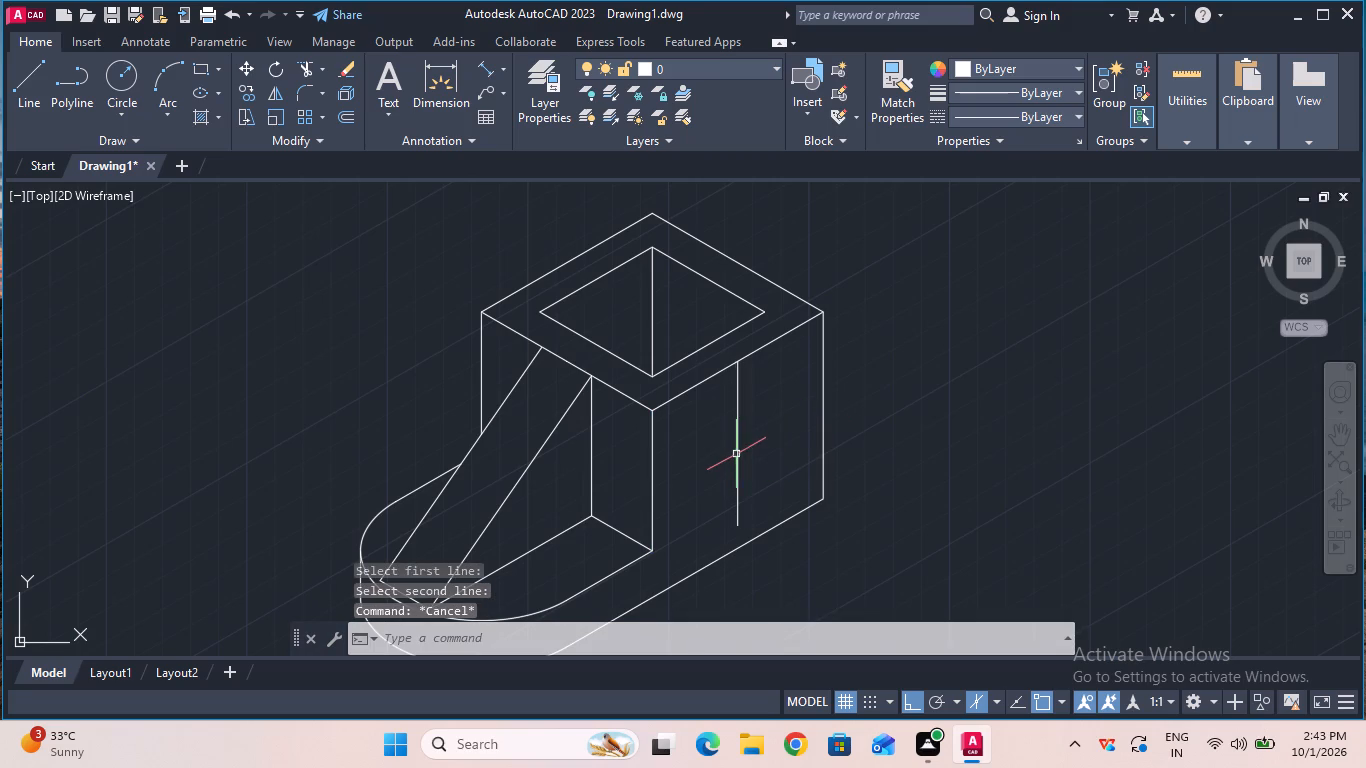
{"action": "left_click", "coordinate": [736, 454]}
{"action": "type", "text": "ex"}
{"action": "left_click", "coordinate": [560, 445]}
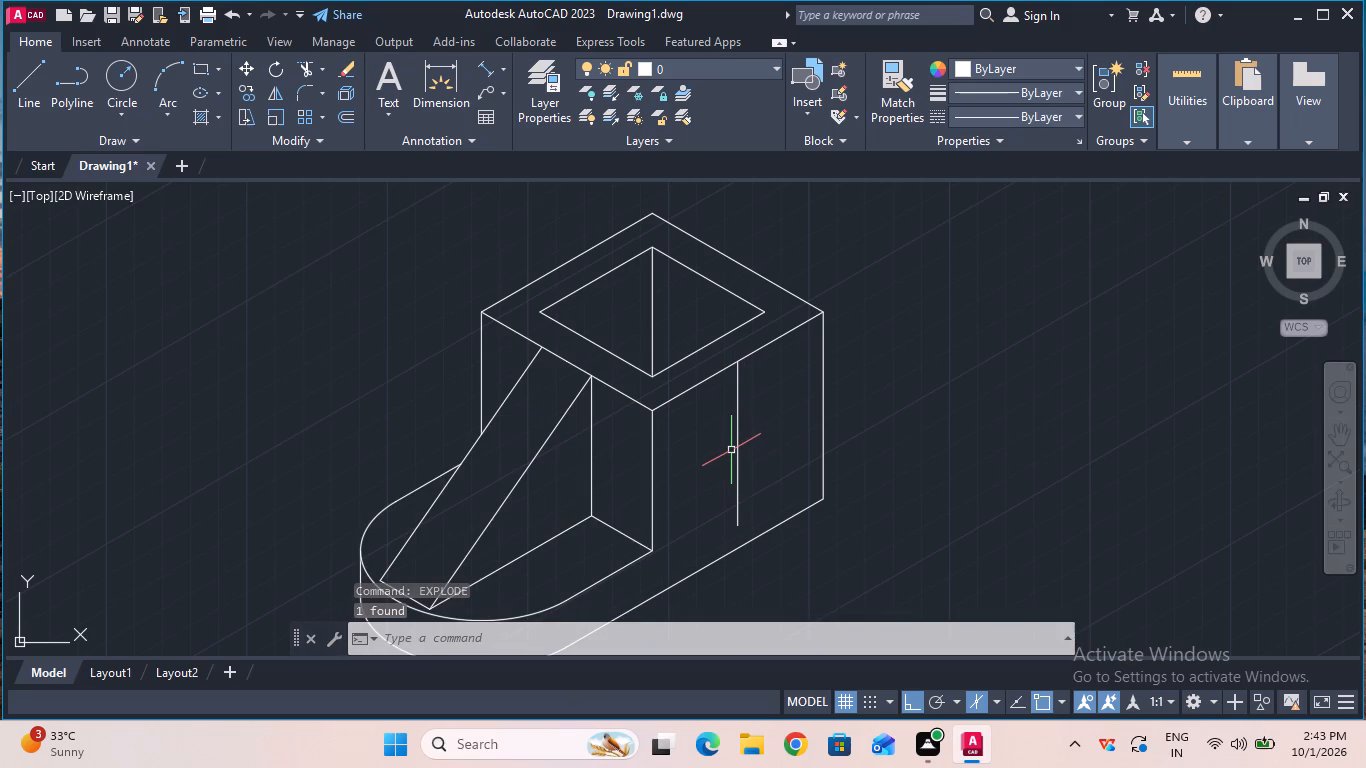
Add a second centerline between the top and bottom edges of the block's right isometric face and explode it.
{"action": "type", "text": "cl"}
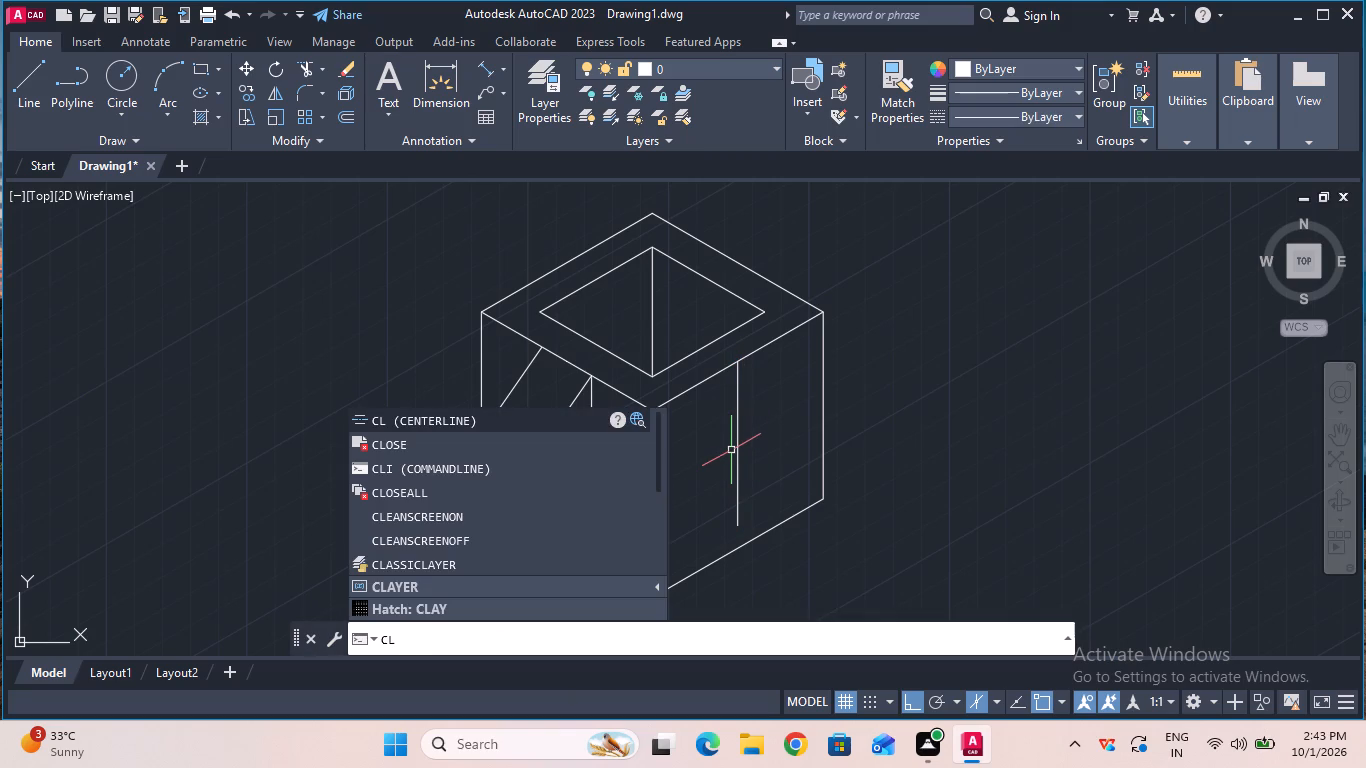
{"action": "left_click", "coordinate": [525, 421]}
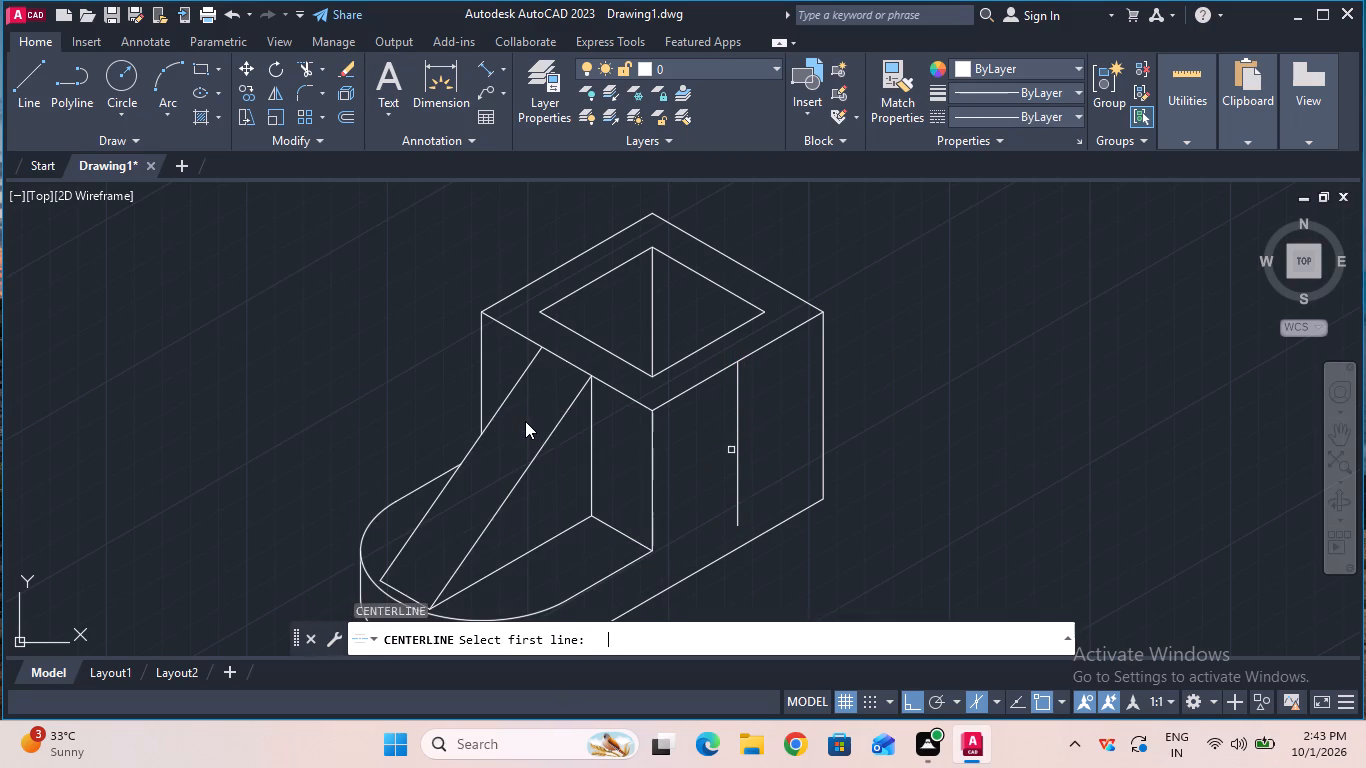
{"action": "left_click", "coordinate": [686, 388]}
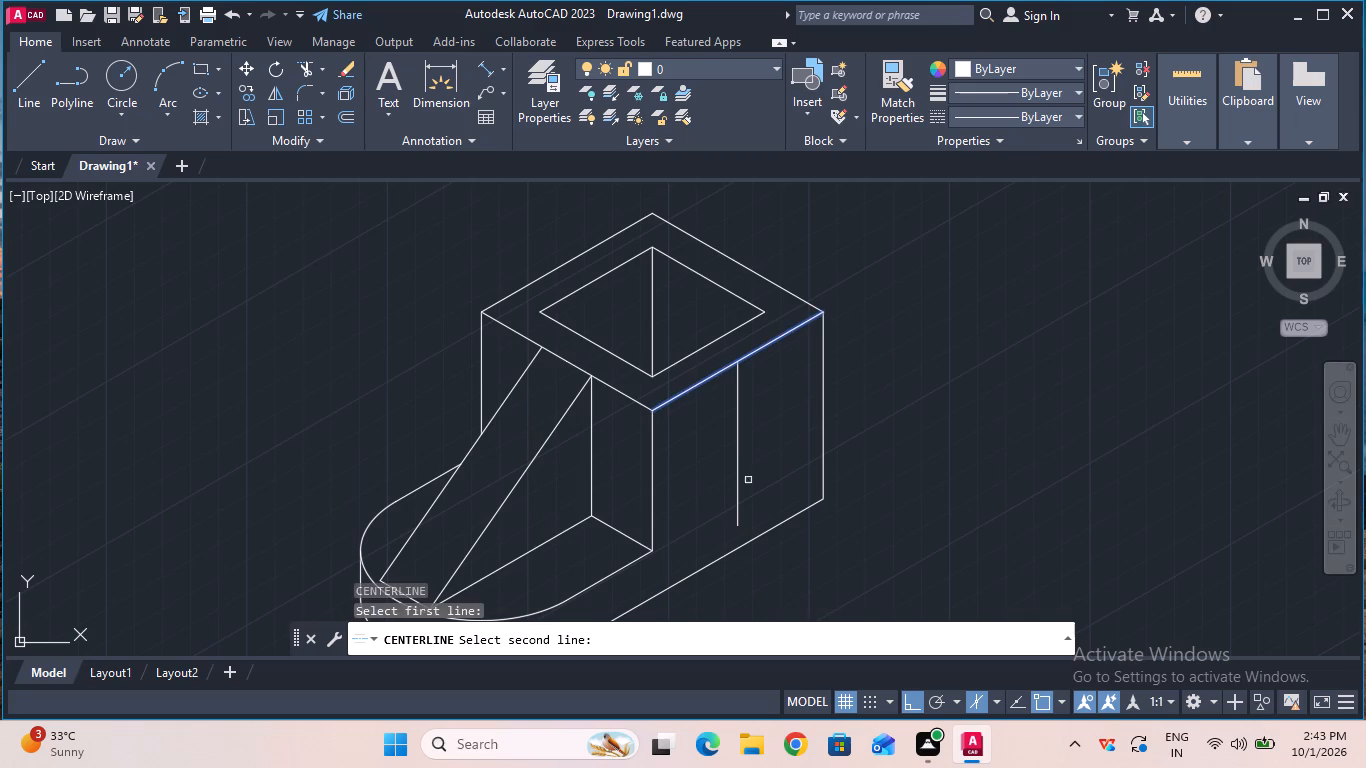
{"action": "left_click", "coordinate": [771, 533]}
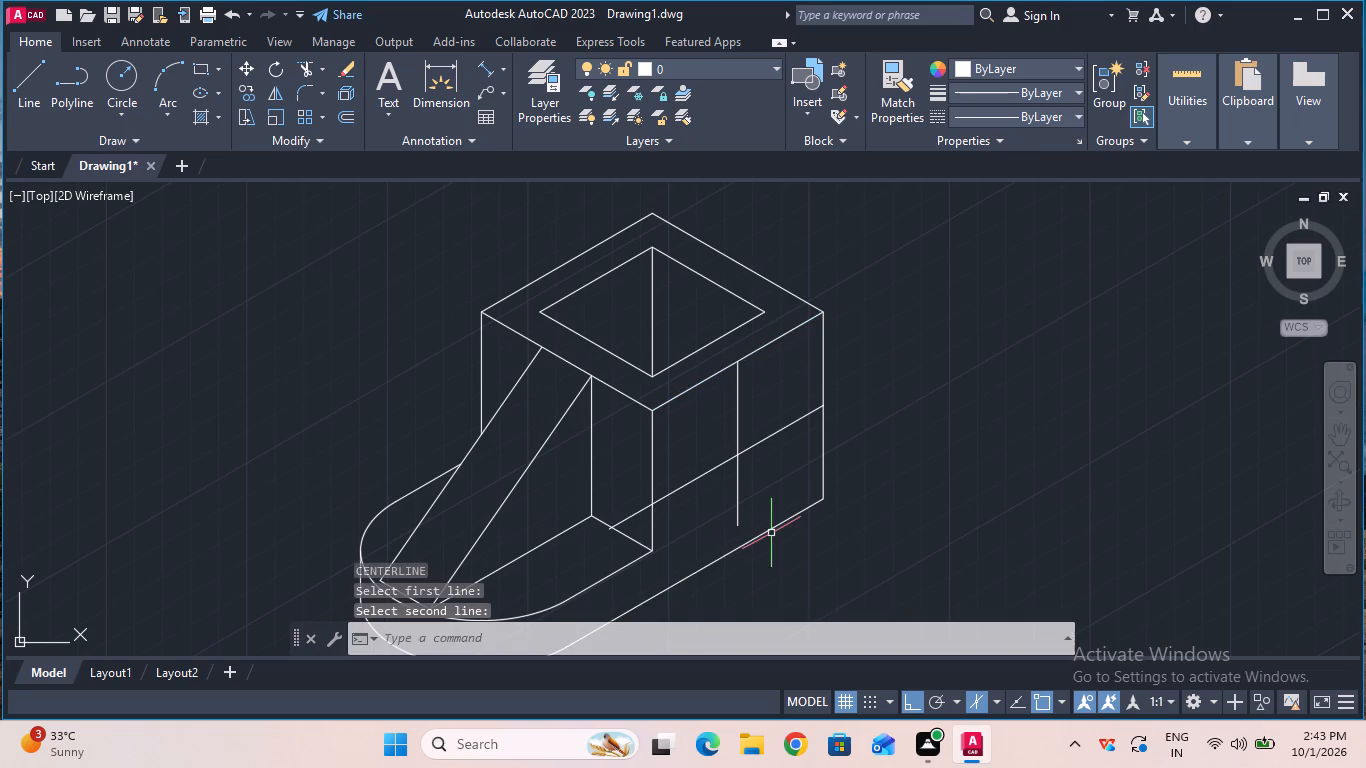
{"action": "key", "text": "Escape"}
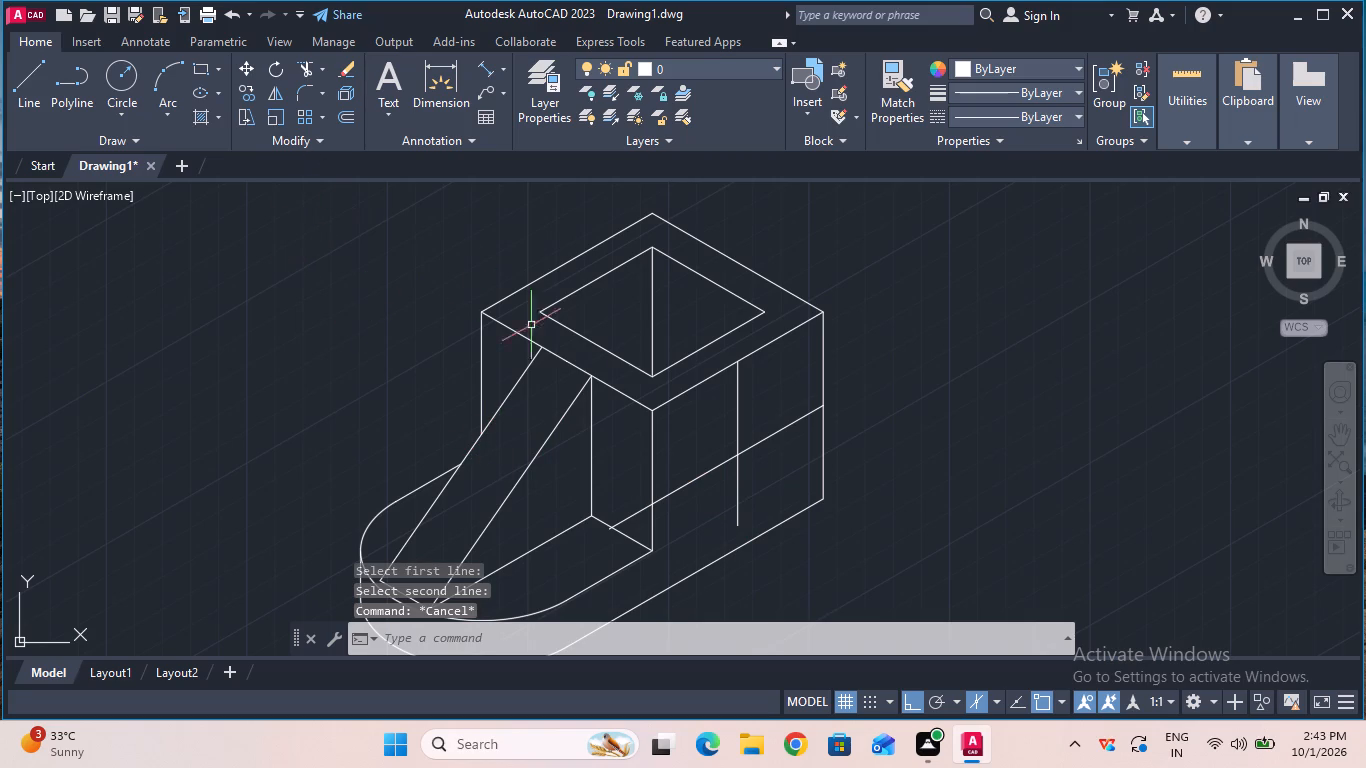
{"action": "left_click", "coordinate": [700, 477]}
{"action": "type", "text": "ex"}
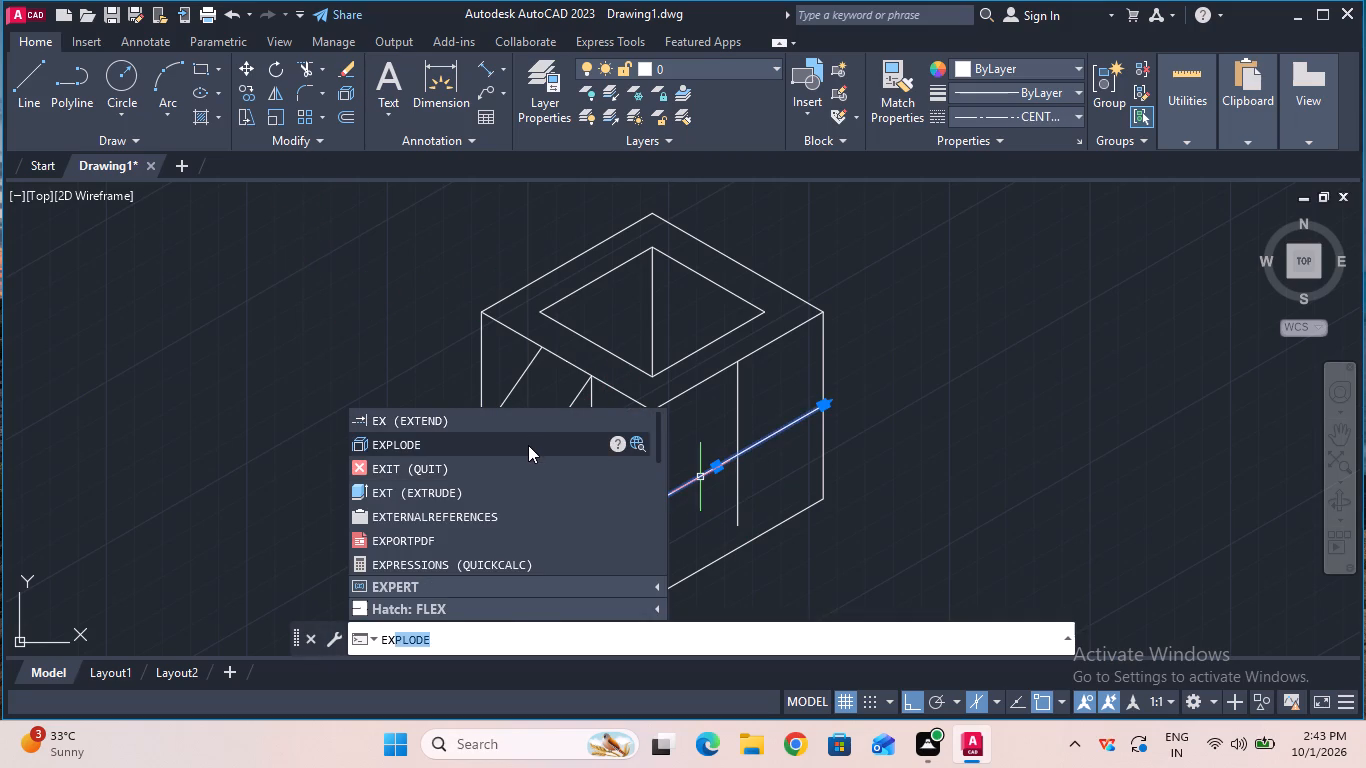
{"action": "left_click", "coordinate": [528, 445]}
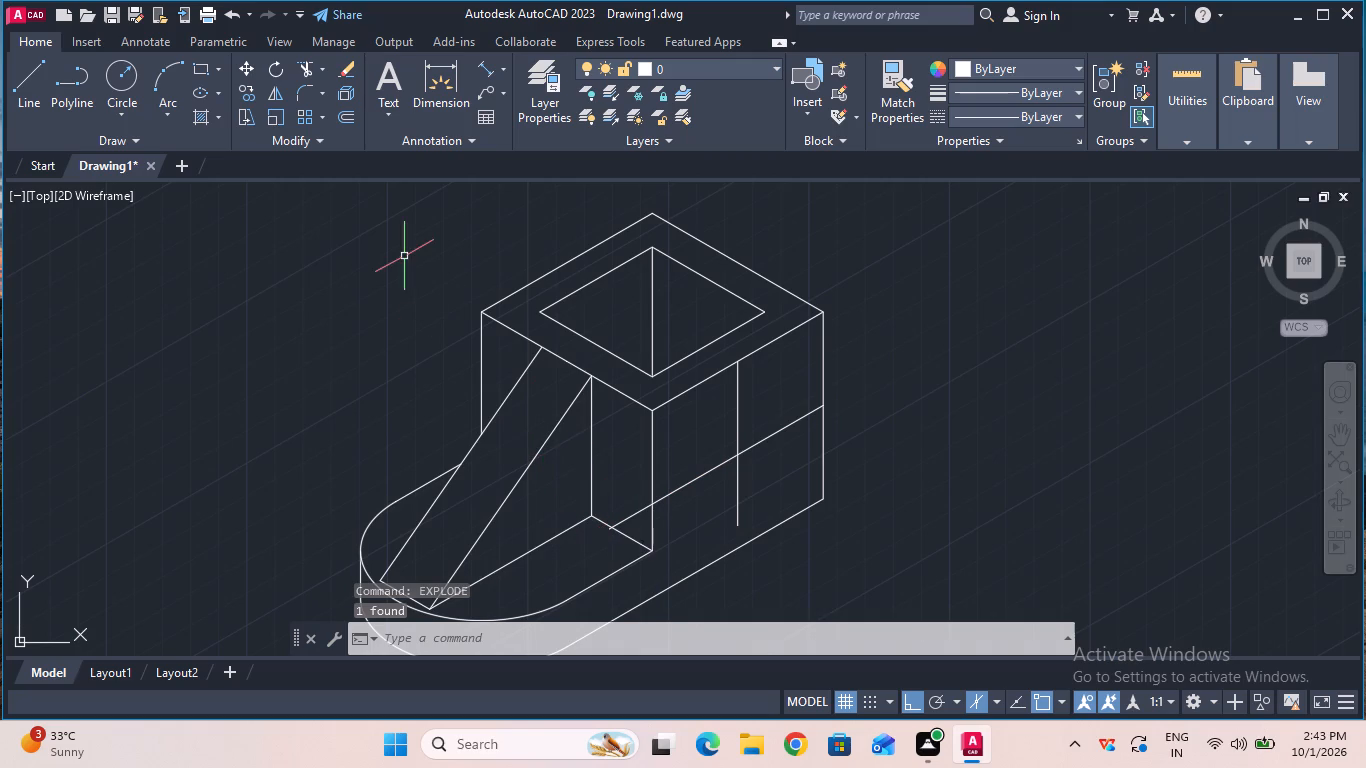
Trim the second centerline where it runs past the block's front vertical edge toward the rib.
{"action": "left_click", "coordinate": [303, 71]}
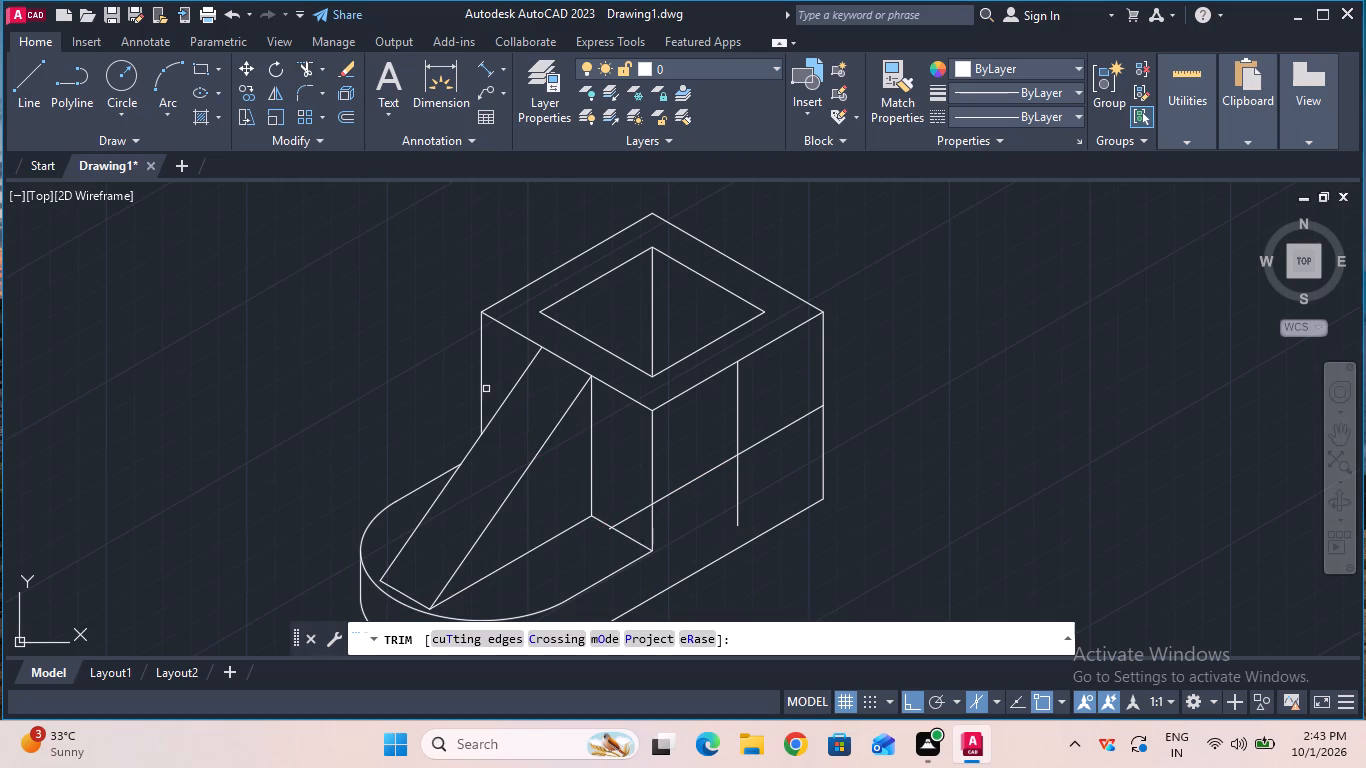
{"action": "left_click", "coordinate": [619, 521]}
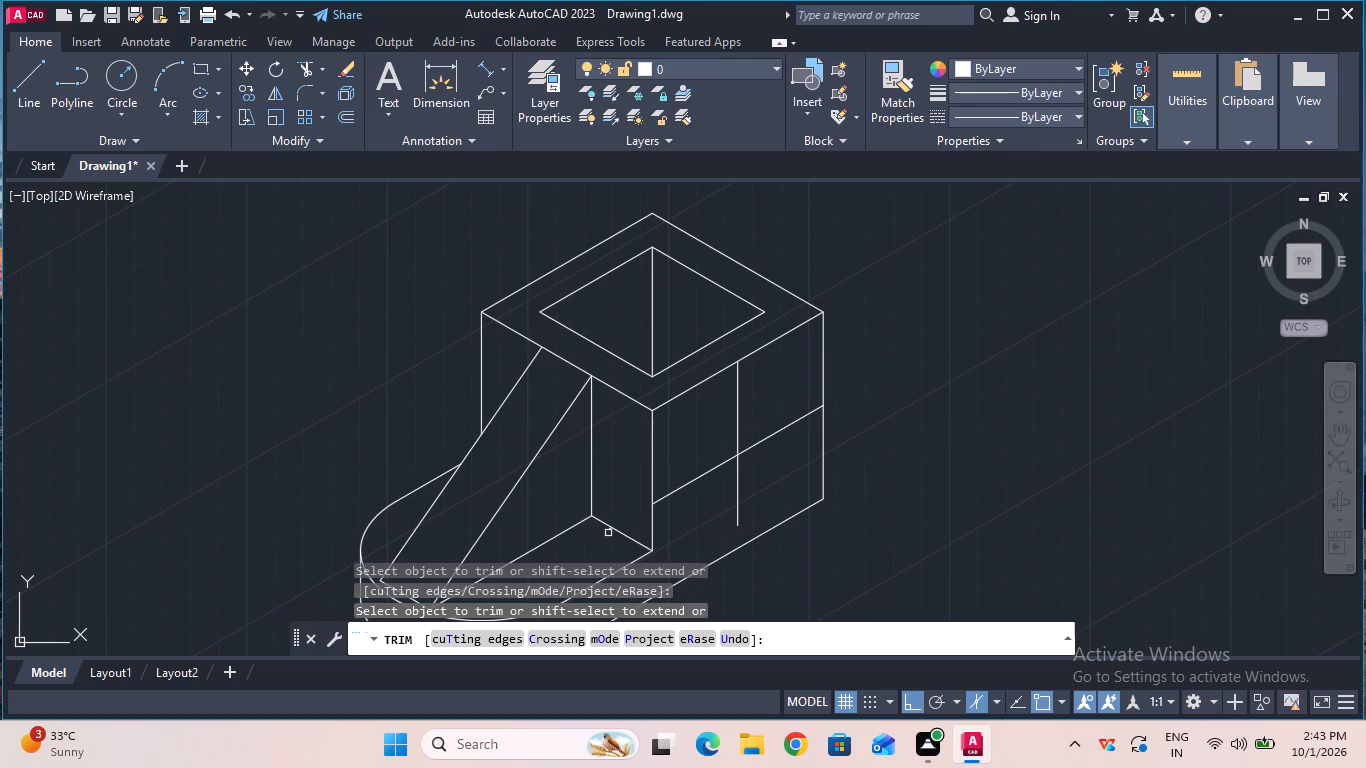
{"action": "scroll", "coordinate": [608, 533], "scroll_direction": "up", "scroll_amount": 2, "text": "ctrl"}
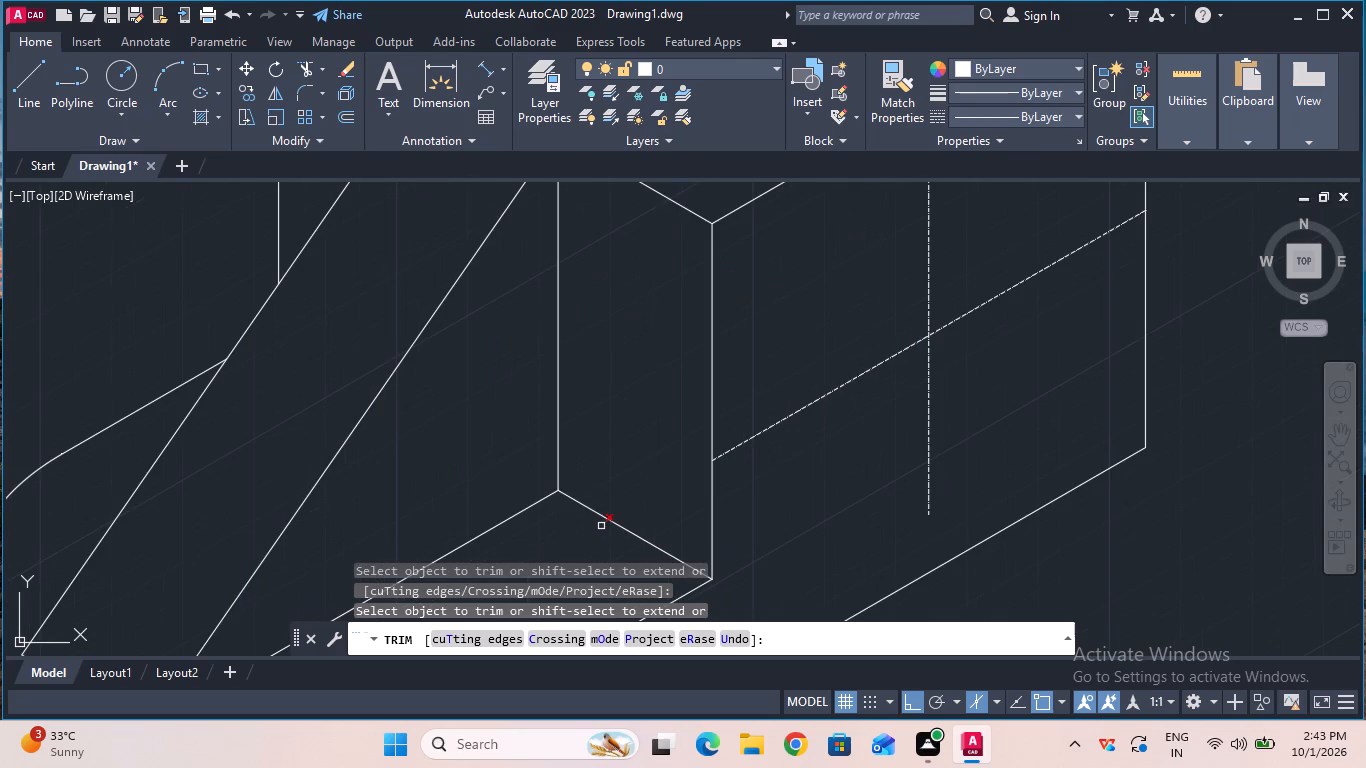
{"action": "left_click", "coordinate": [601, 526]}
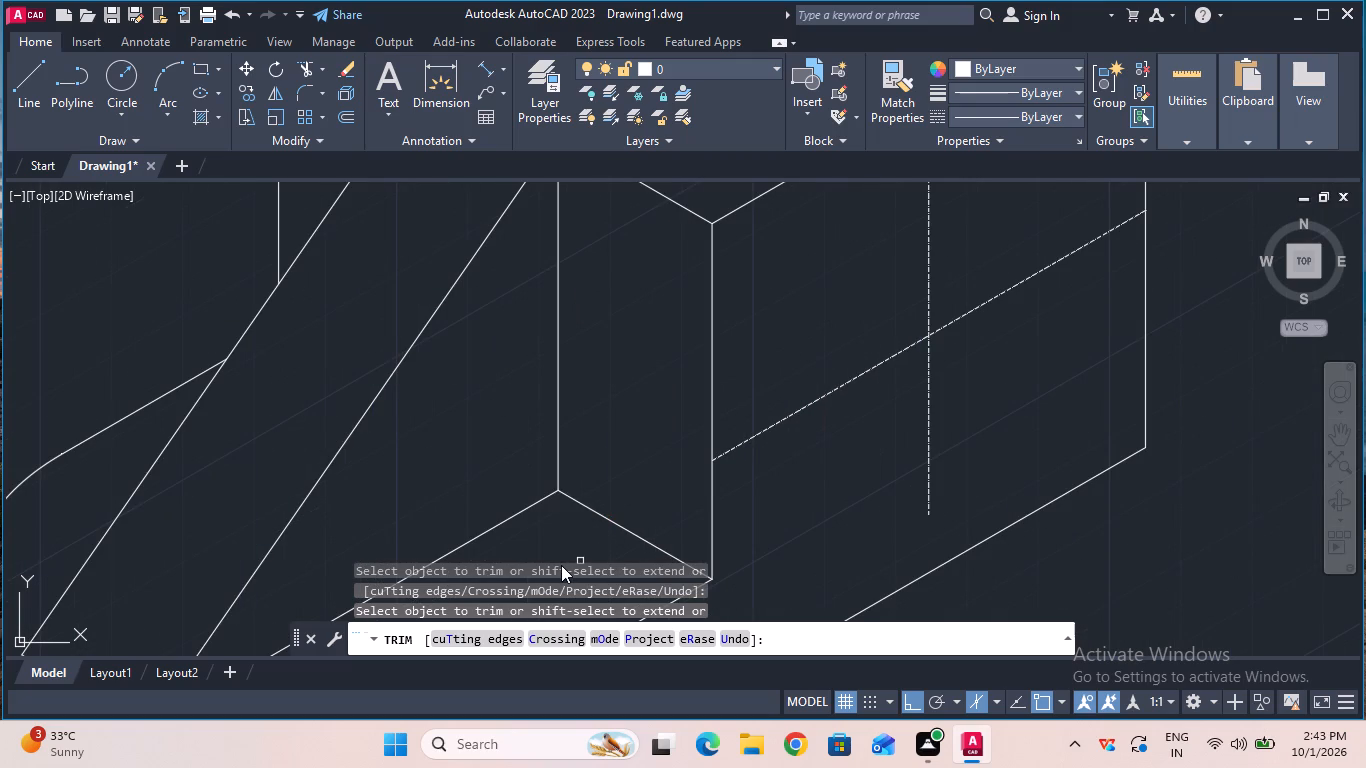
{"action": "key", "text": "Escape"}
Draw a 25 mm diameter isocircle on the block's right face, centred where the two centerlines cross.
{"action": "scroll", "coordinate": [579, 451], "scroll_direction": "down", "scroll_amount": 1, "text": "ctrl"}
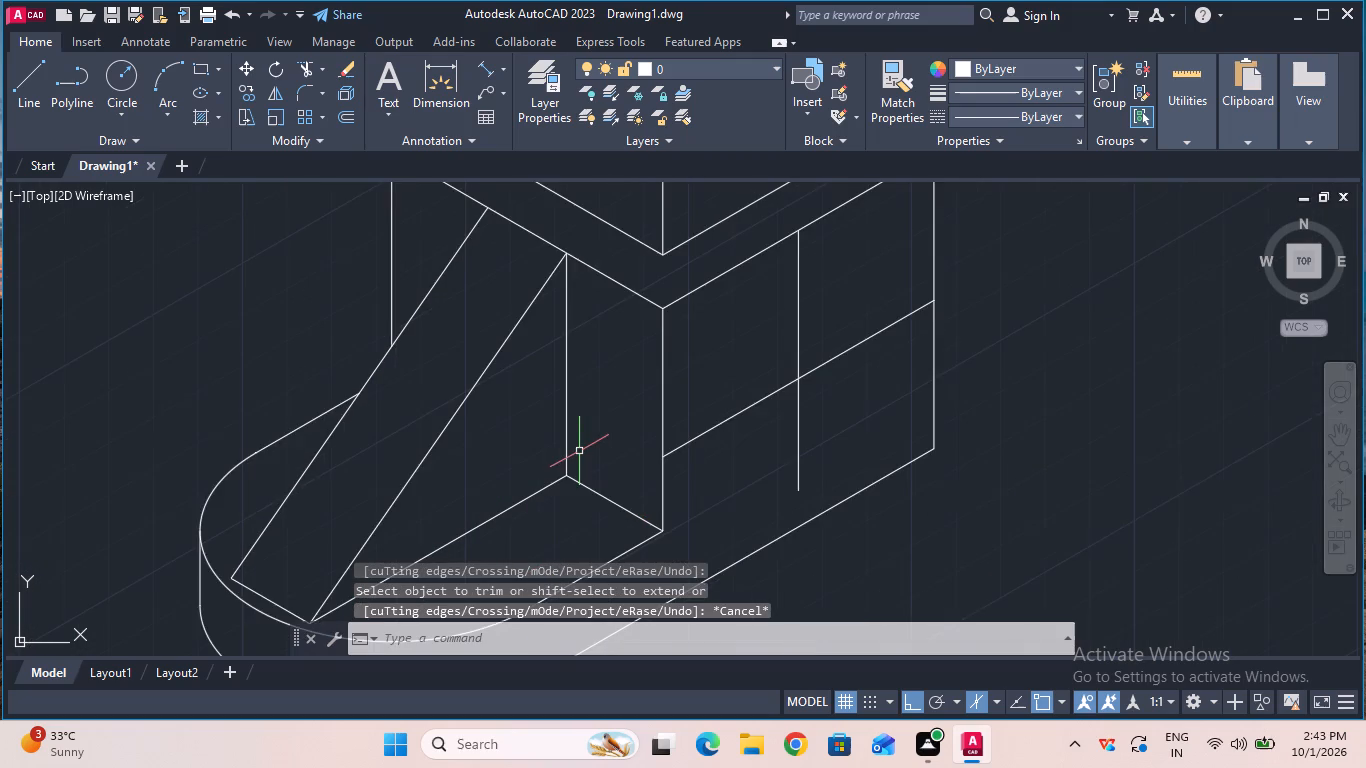
{"action": "scroll", "coordinate": [579, 451], "scroll_direction": "down", "scroll_amount": 1, "text": "ctrl"}
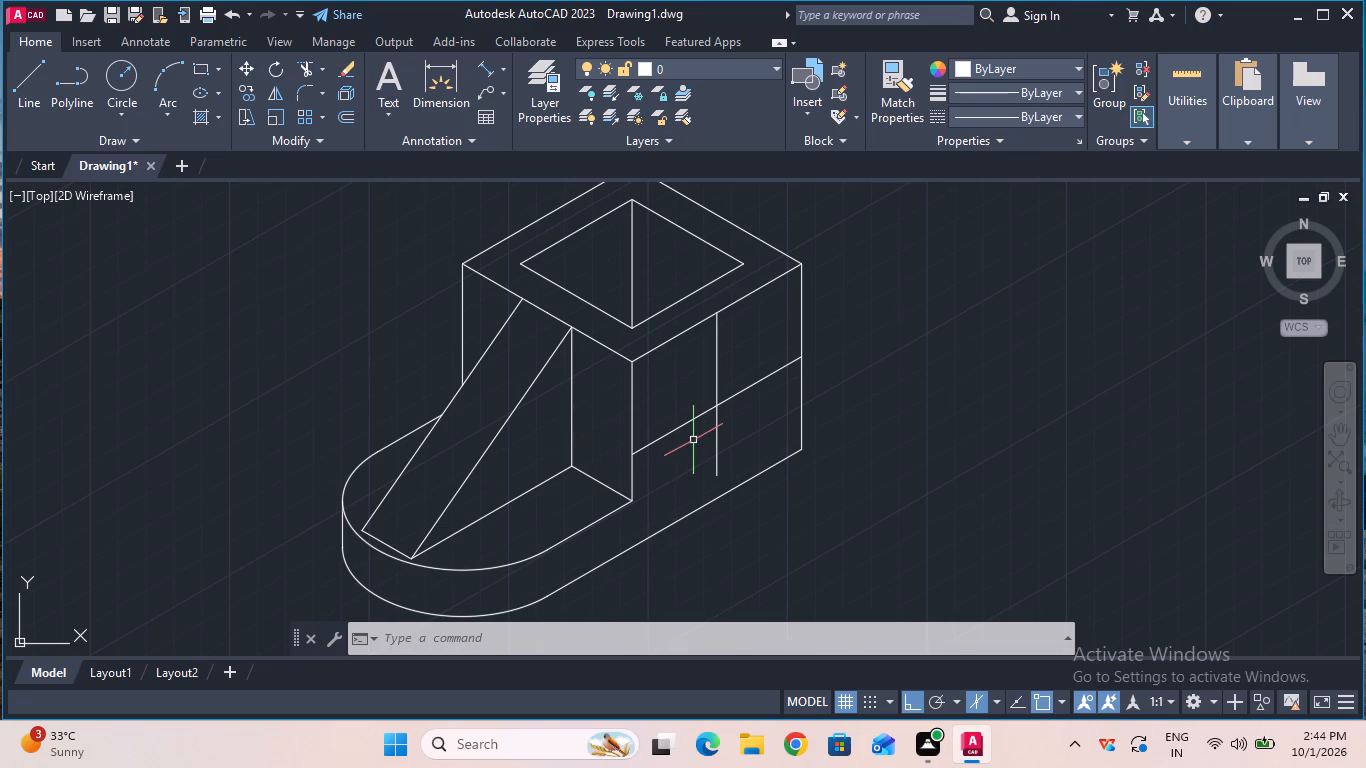
{"action": "type", "text": "ell"}
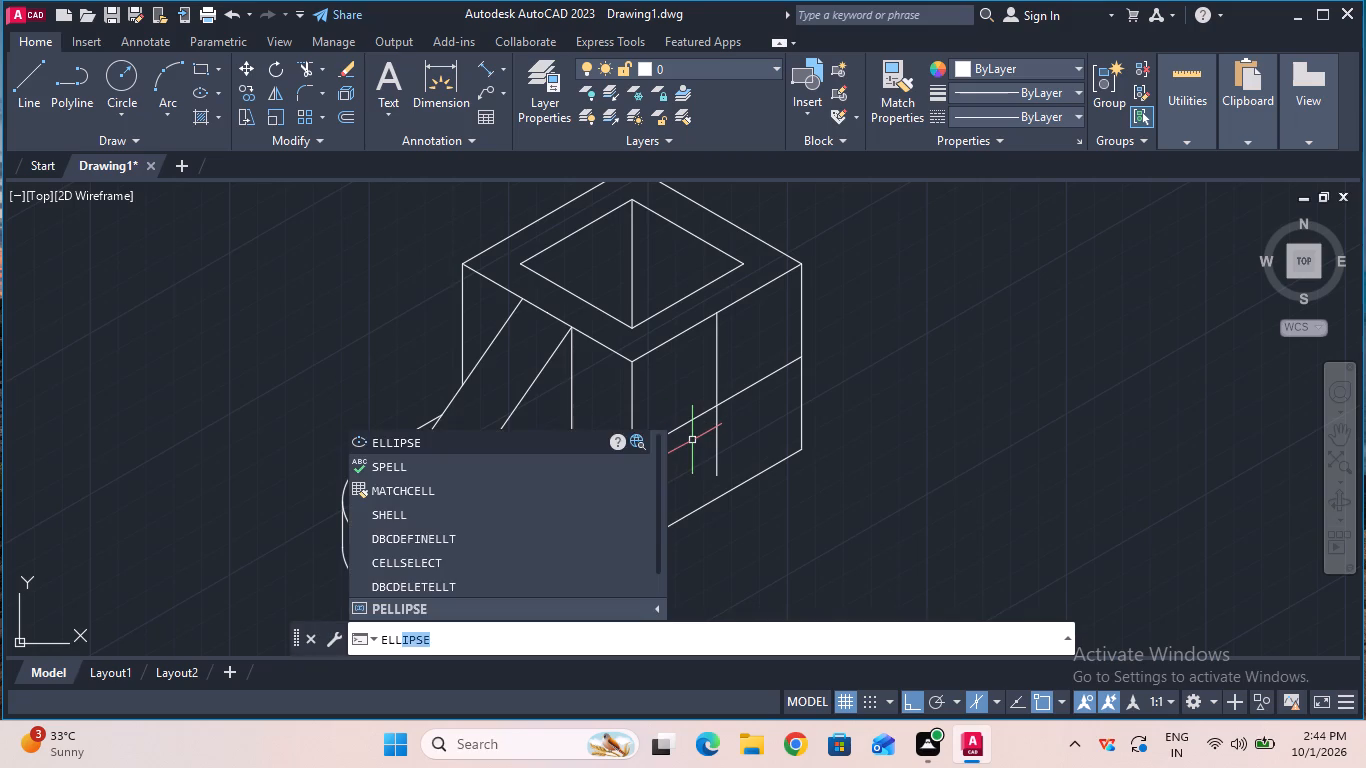
{"action": "left_click", "coordinate": [492, 449]}
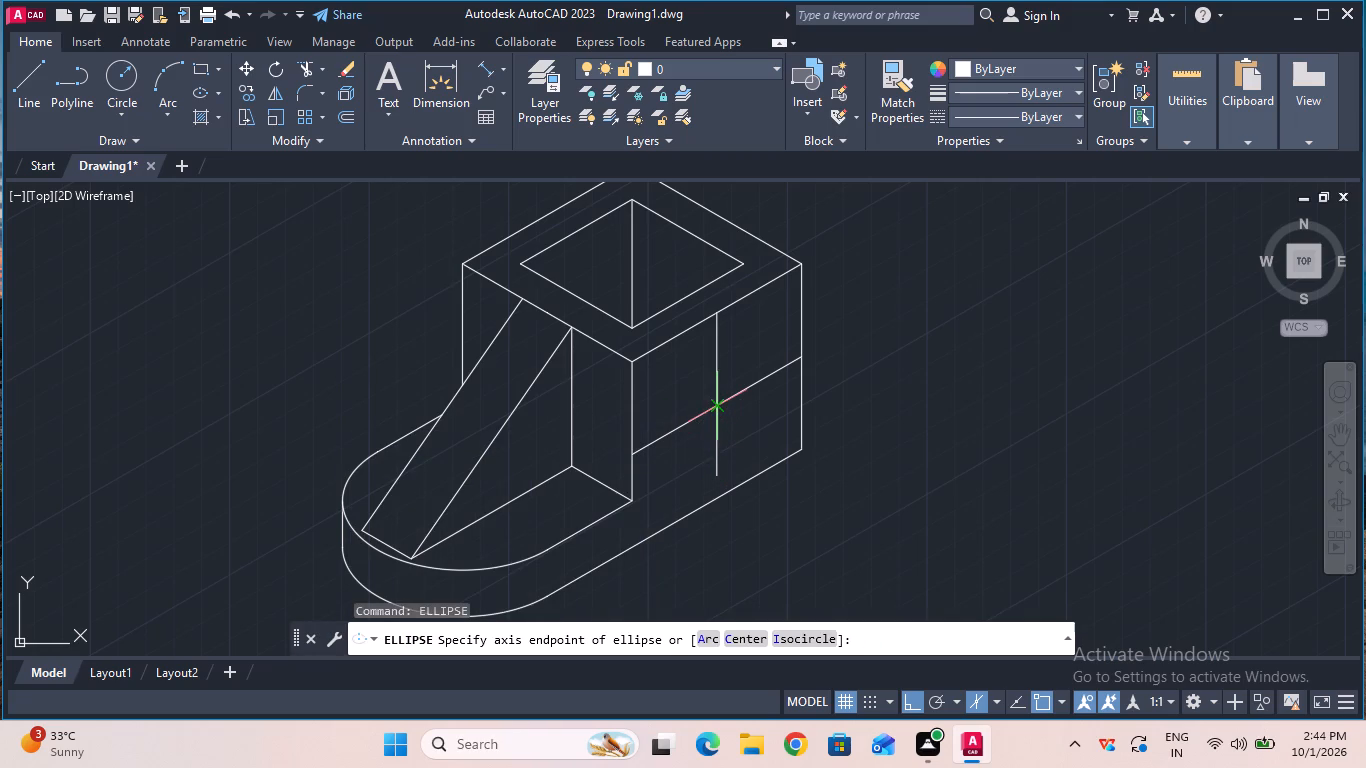
{"action": "left_click", "coordinate": [792, 640]}
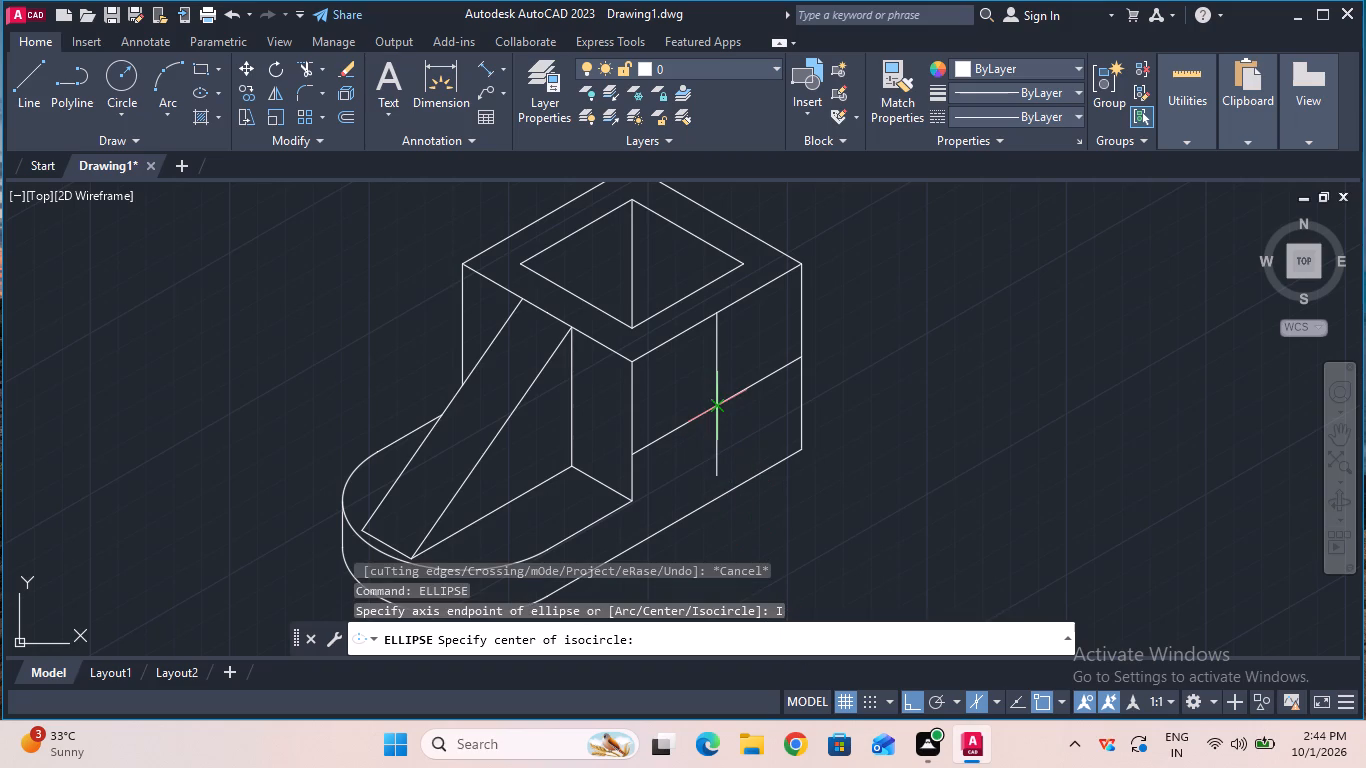
{"action": "left_click", "coordinate": [715, 407]}
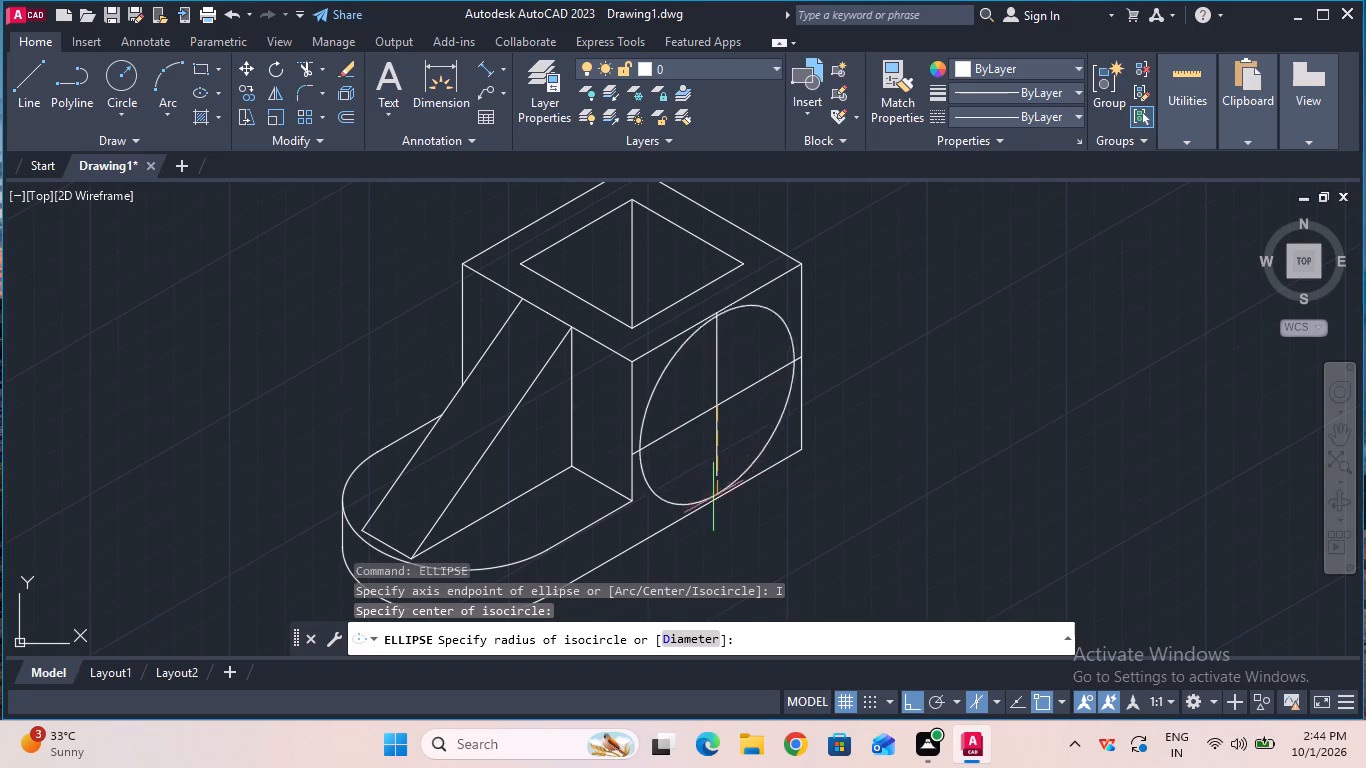
{"action": "left_click", "coordinate": [709, 637]}
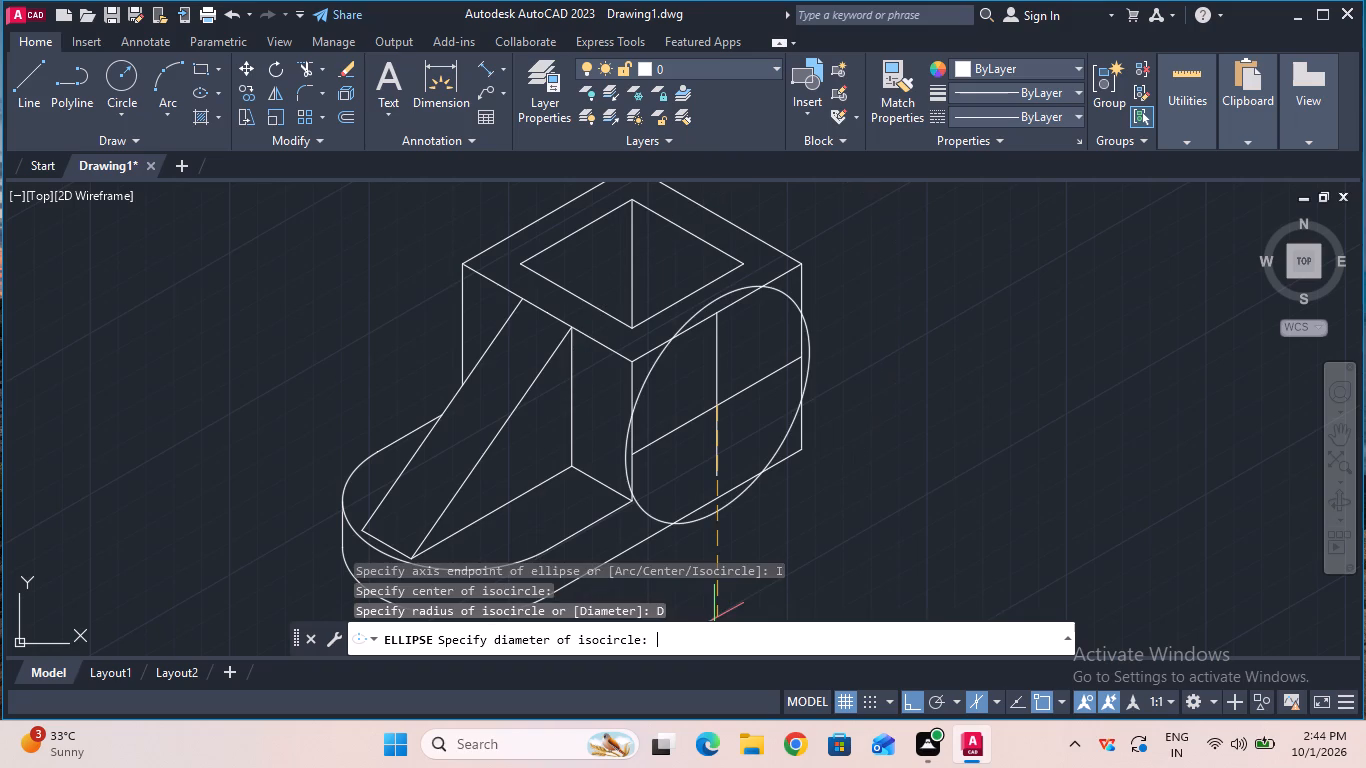
{"action": "key", "text": "2"}
{"action": "key", "text": "5"}
{"action": "key", "text": "Return"}
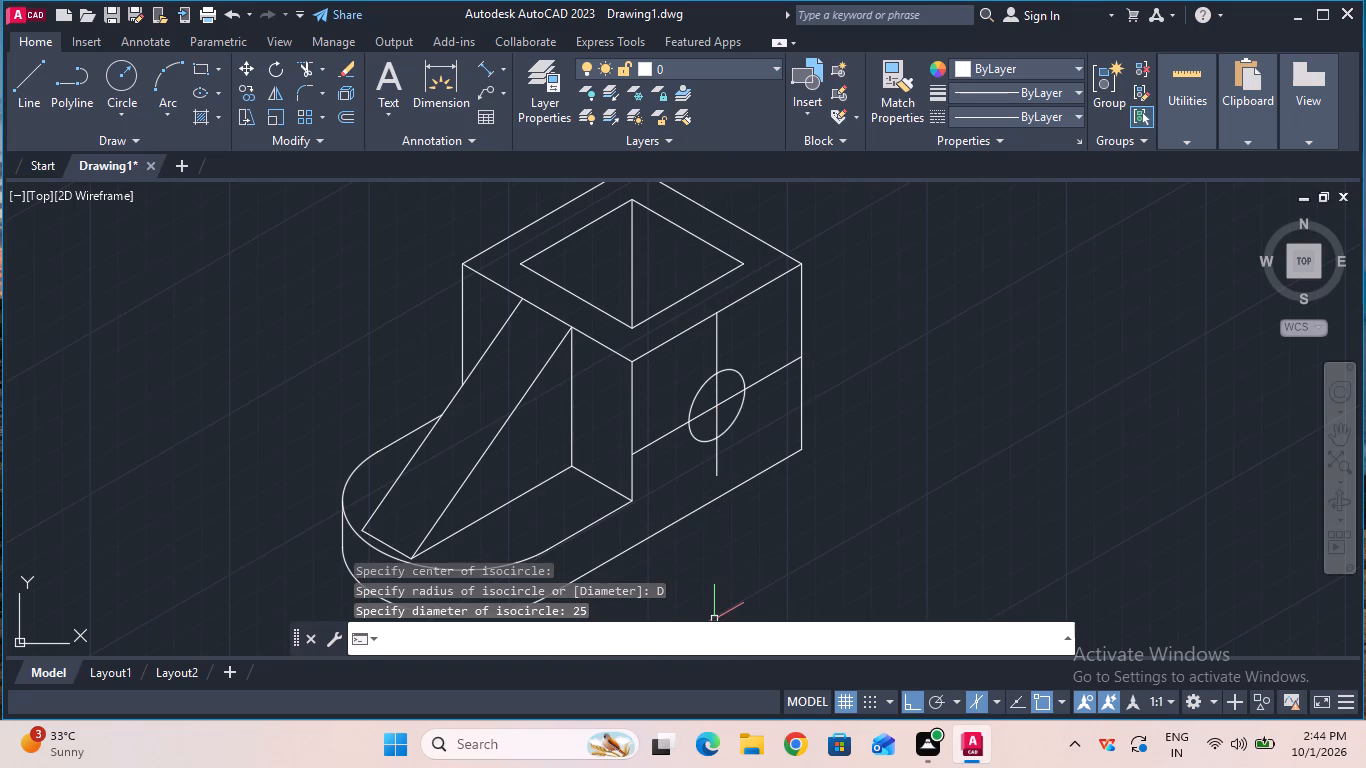
{"action": "key", "text": "Escape"}
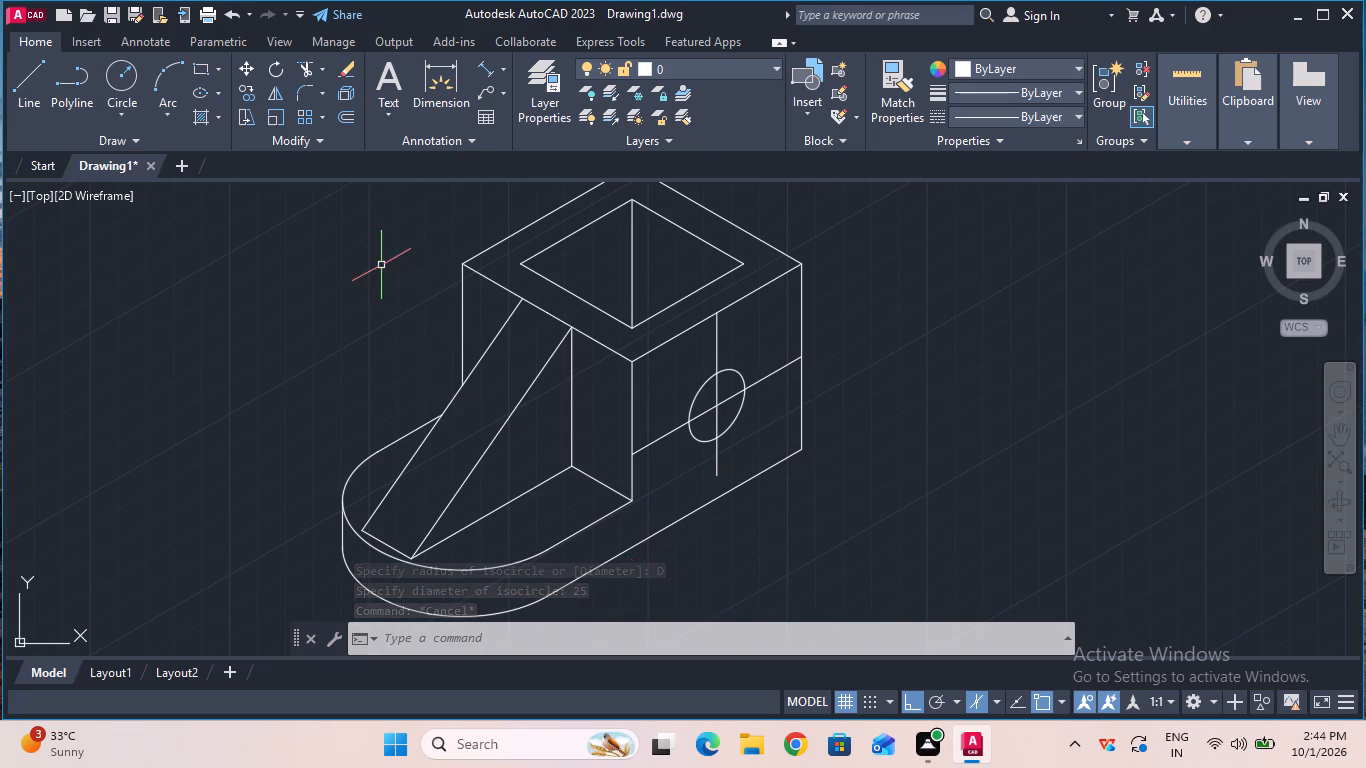
Copy the isocircle from its centre 13 mm back into the block along the left isoplane direction.
{"action": "left_click", "coordinate": [249, 91]}
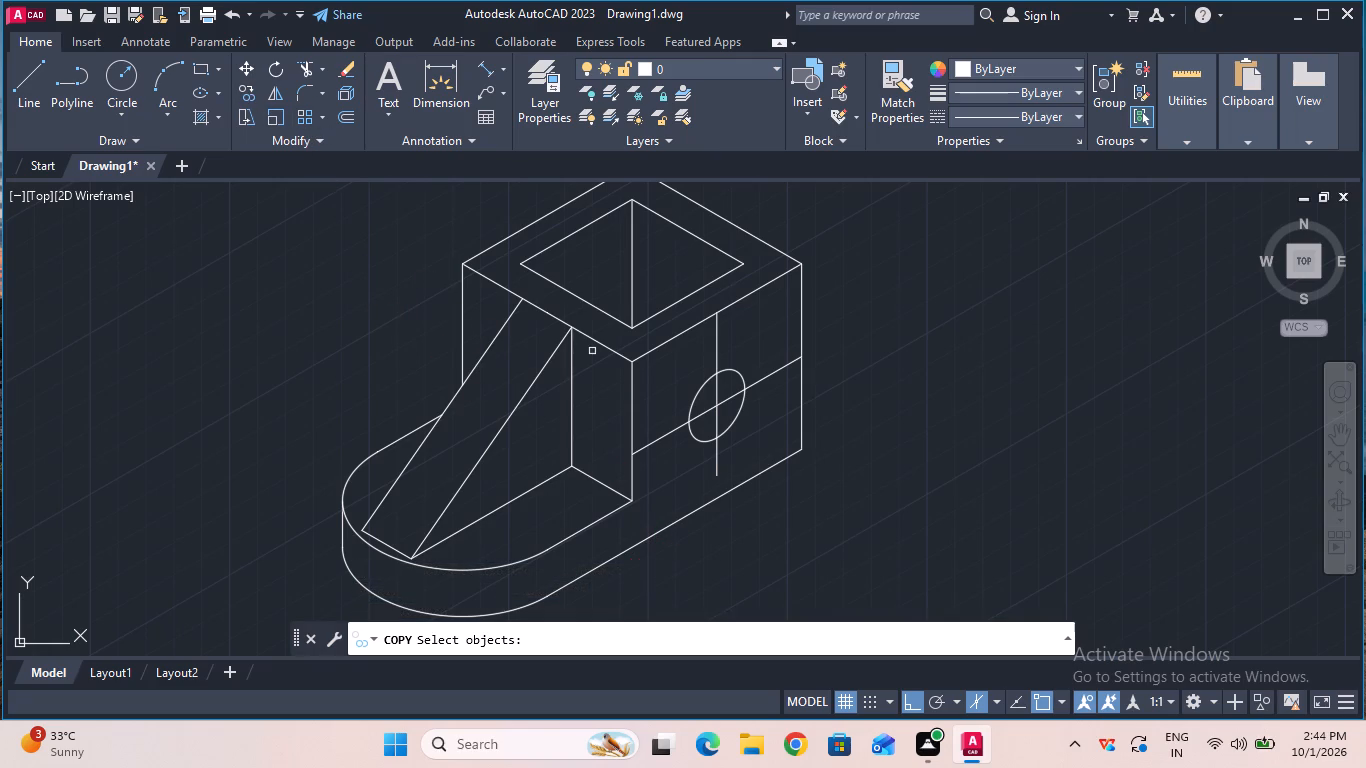
{"action": "left_click", "coordinate": [694, 393]}
{"action": "key", "text": "Return"}
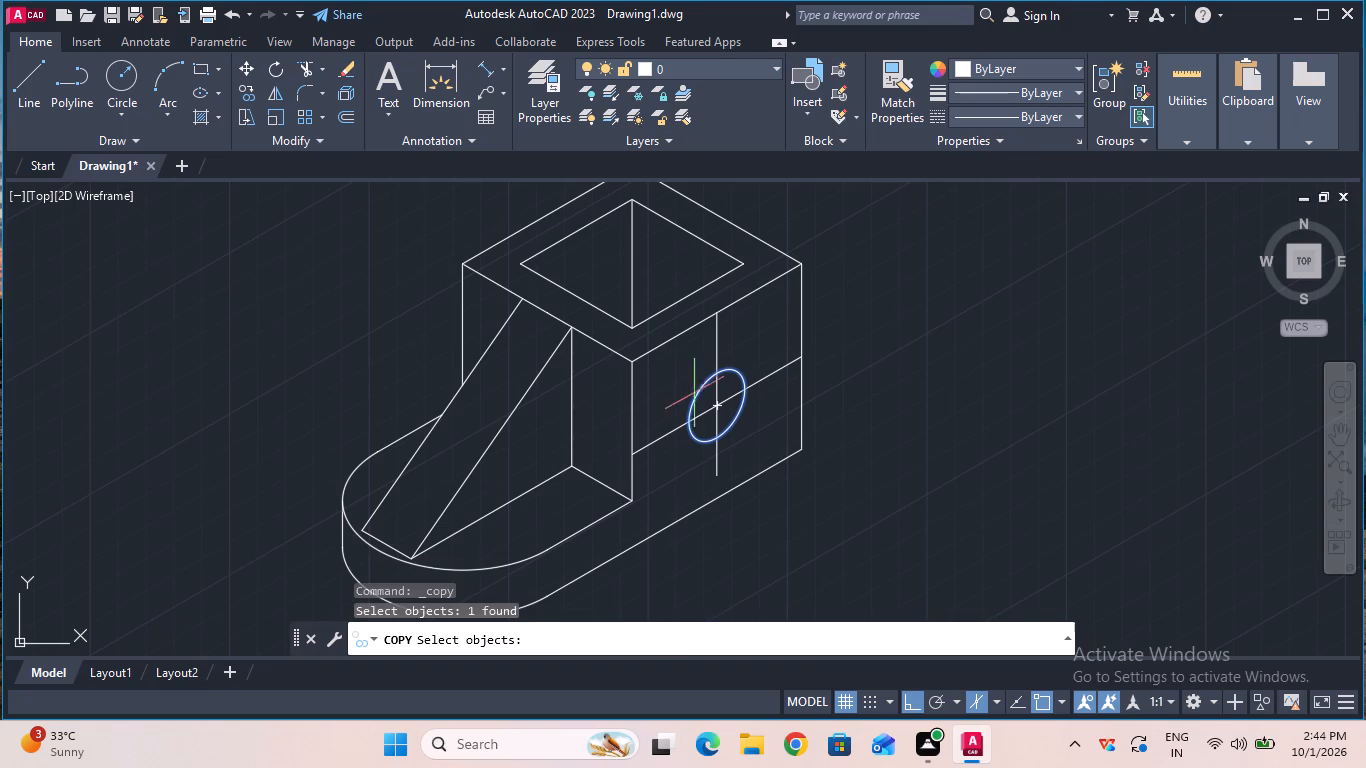
{"action": "left_click", "coordinate": [716, 408]}
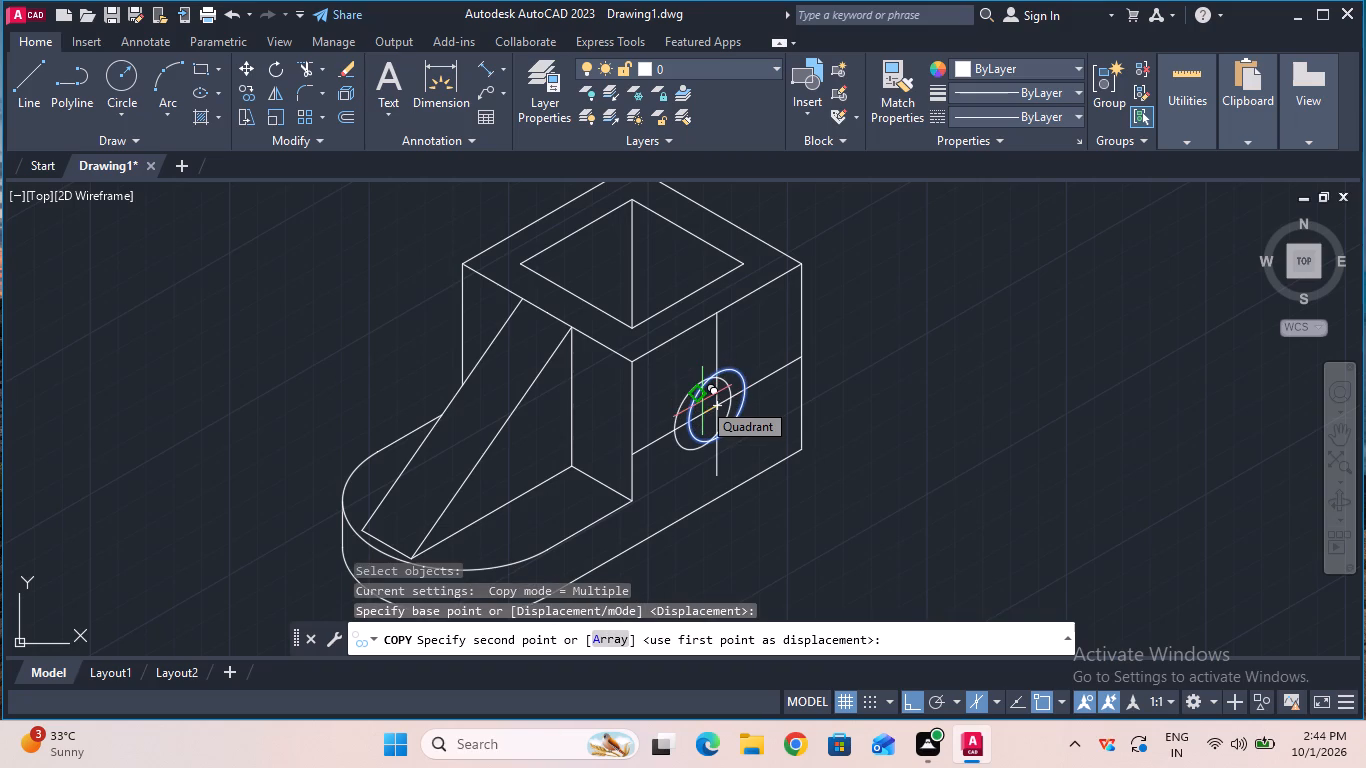
{"action": "key", "text": "F5"}
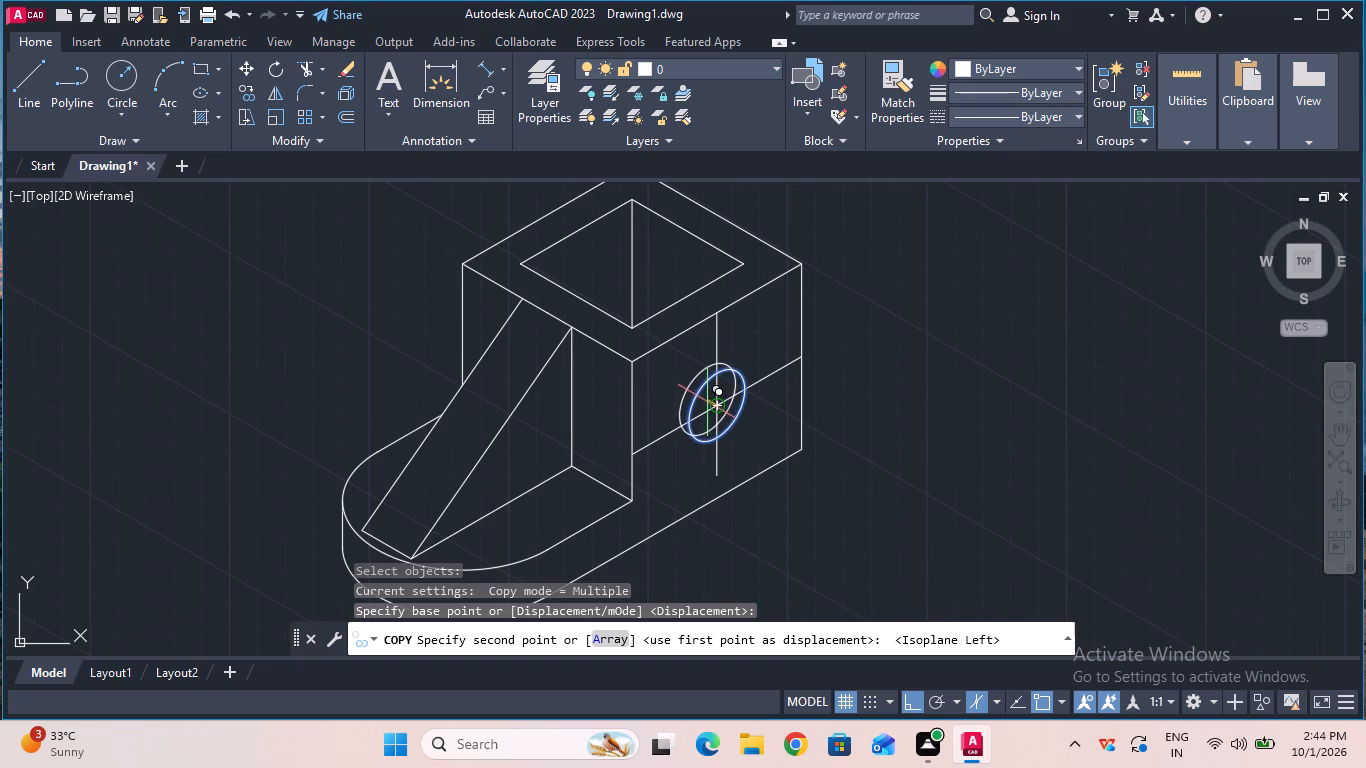
{"action": "type", "text": "13"}
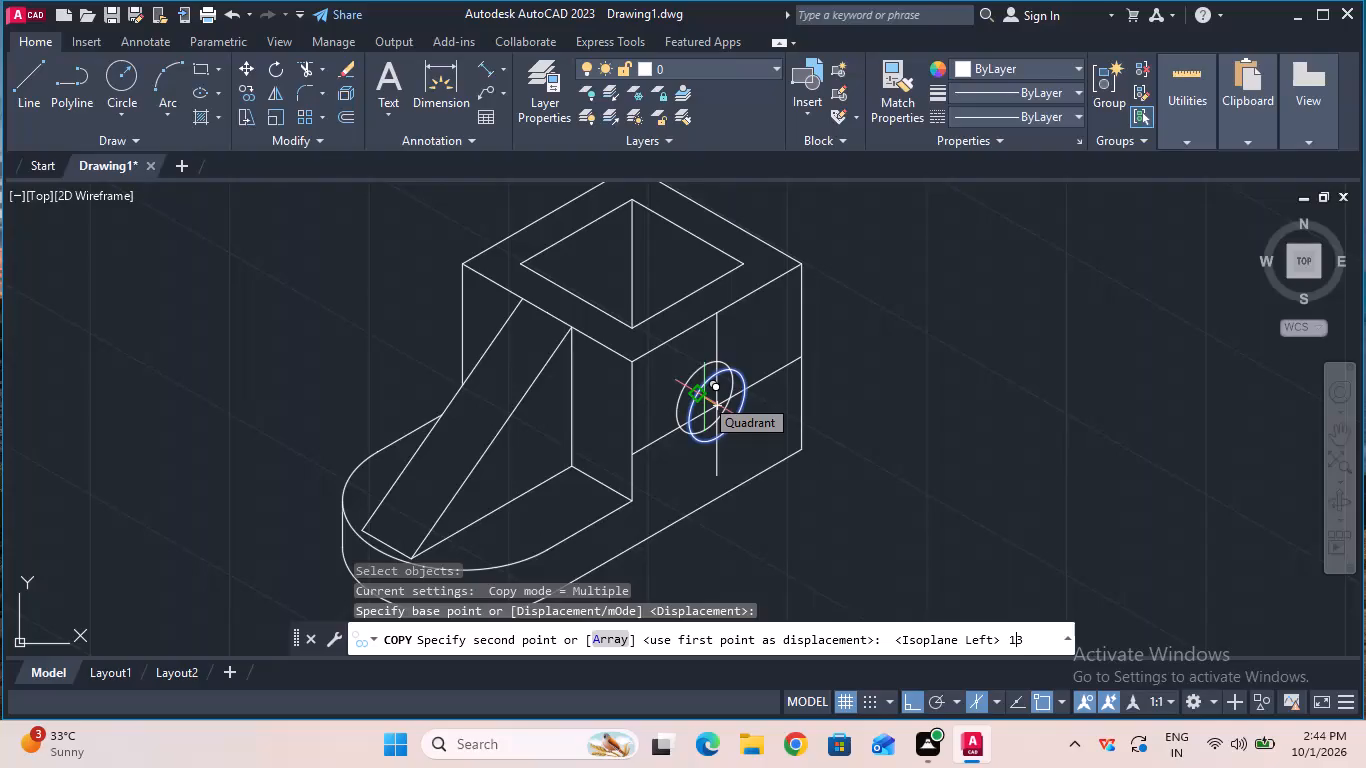
{"action": "key", "text": "Return"}
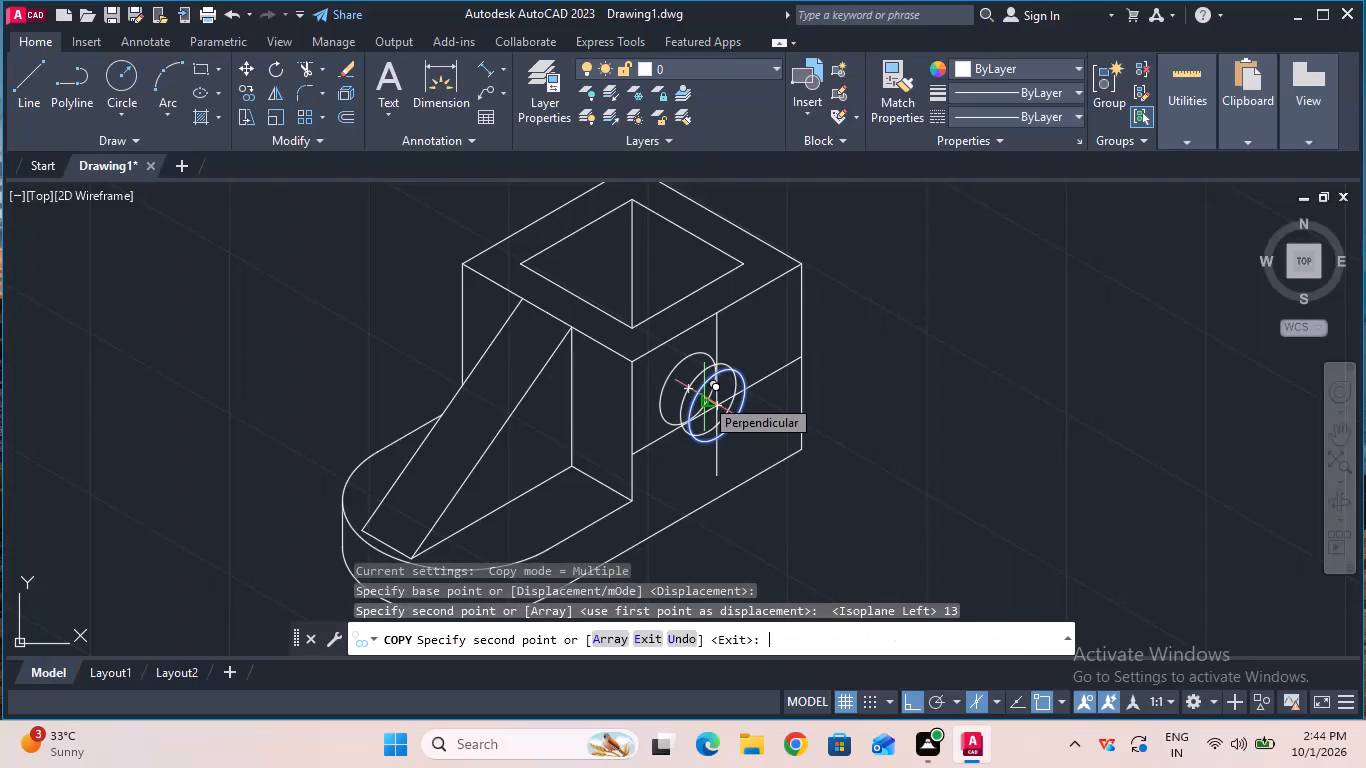
{"action": "key", "text": "Return"}
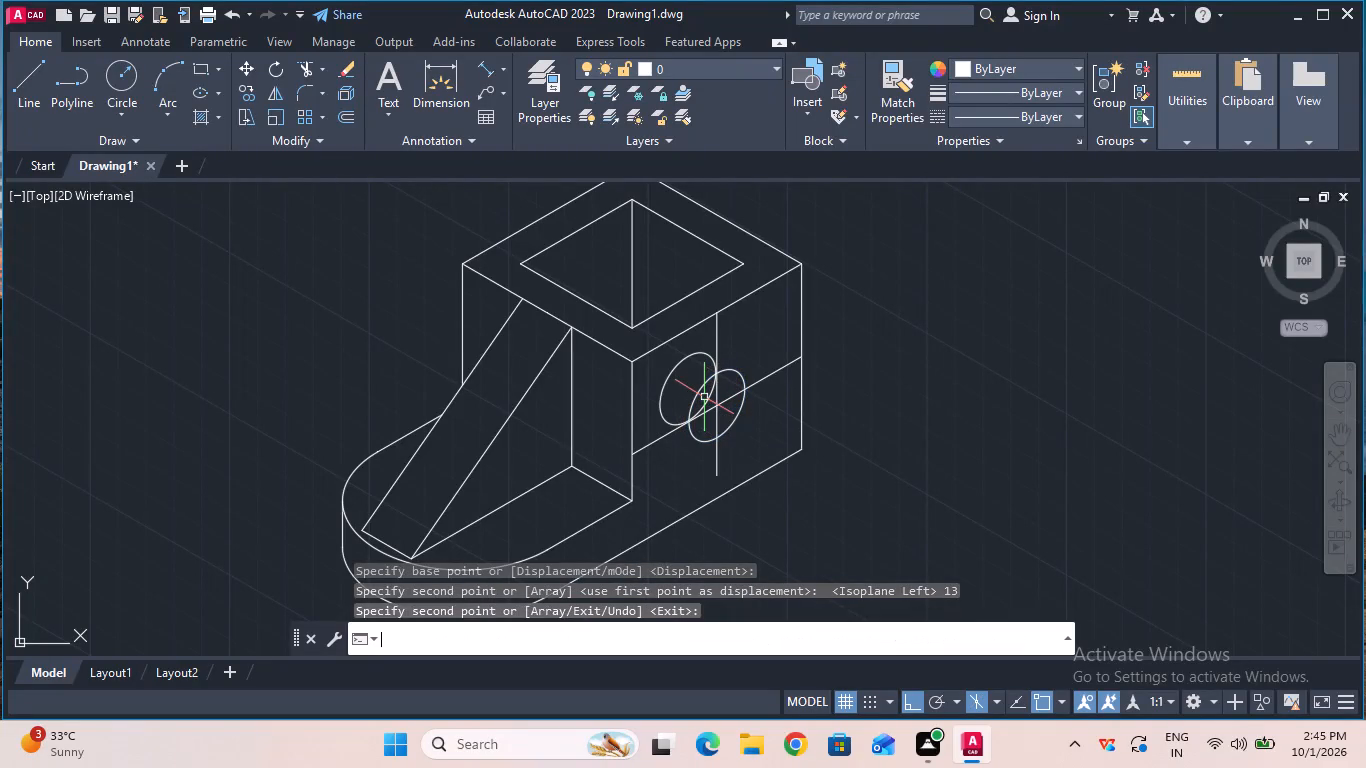
{"action": "key", "text": "Escape"}
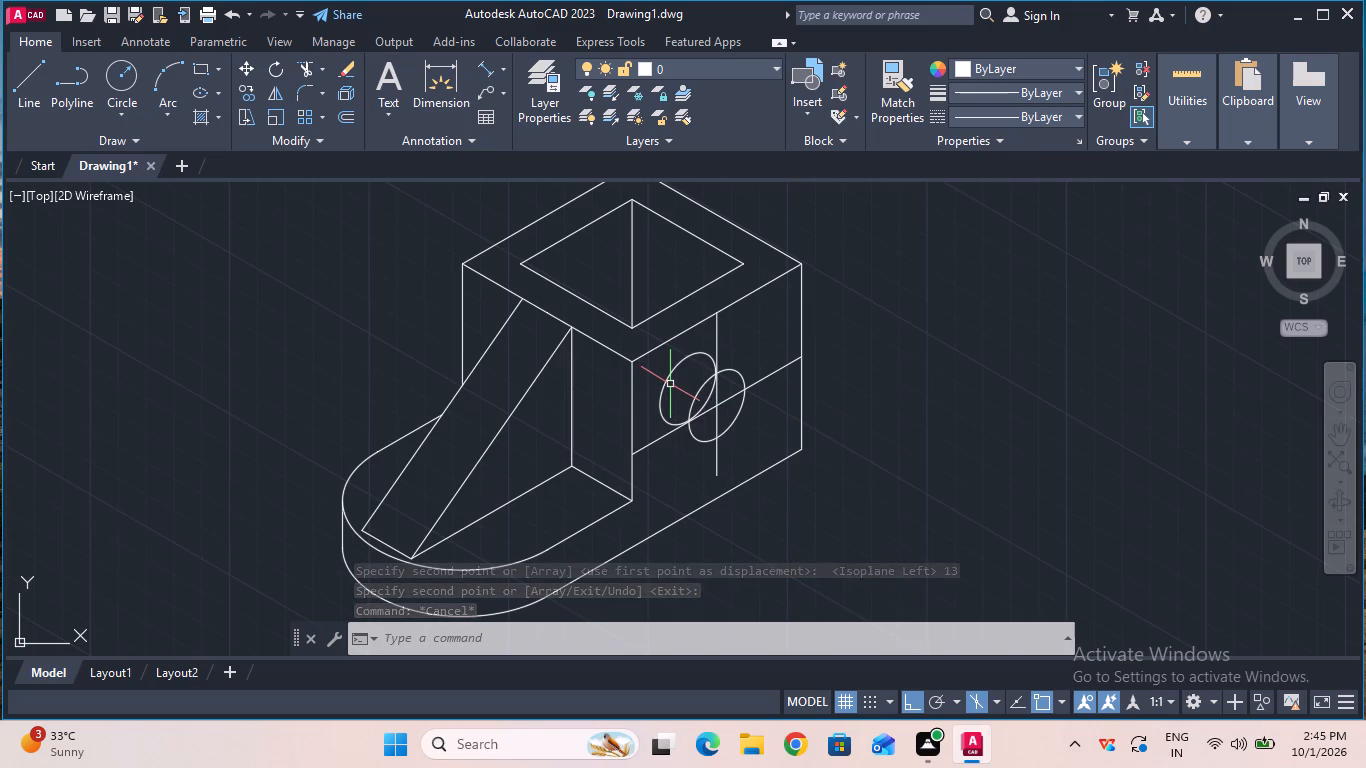
Trim the 13 mm copy where it lies outside the original isocircle, keeping only the arc within the hole.
{"action": "left_click", "coordinate": [670, 384]}
{"action": "left_click", "coordinate": [674, 382]}
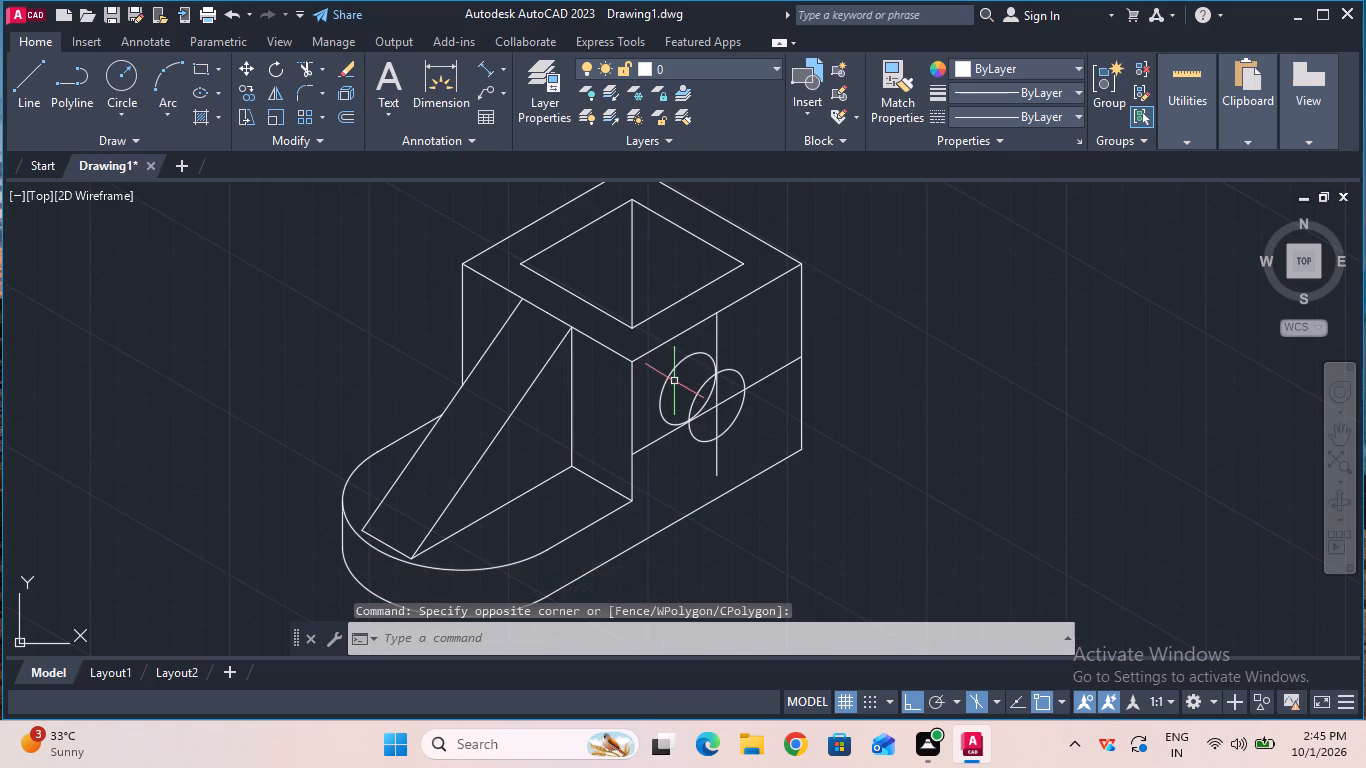
{"action": "left_click", "coordinate": [300, 68]}
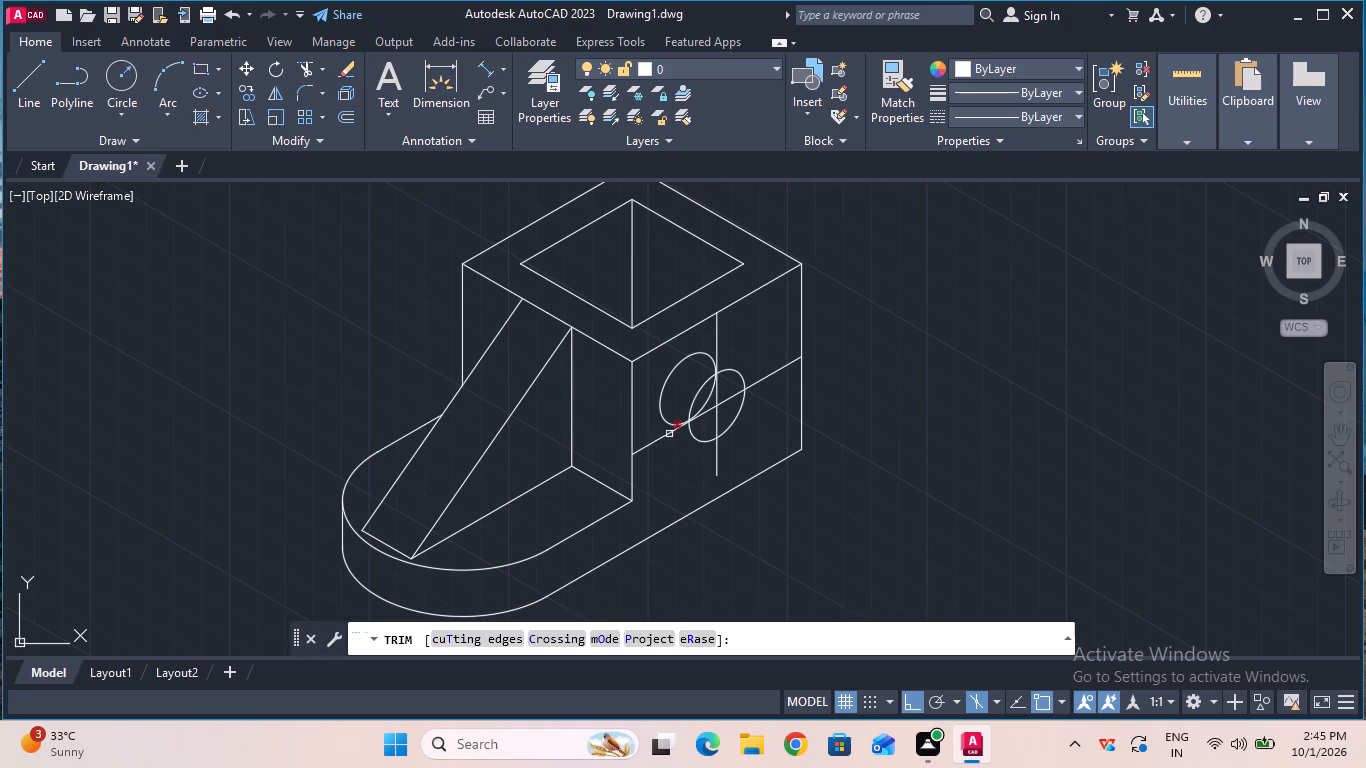
{"action": "left_click", "coordinate": [660, 409]}
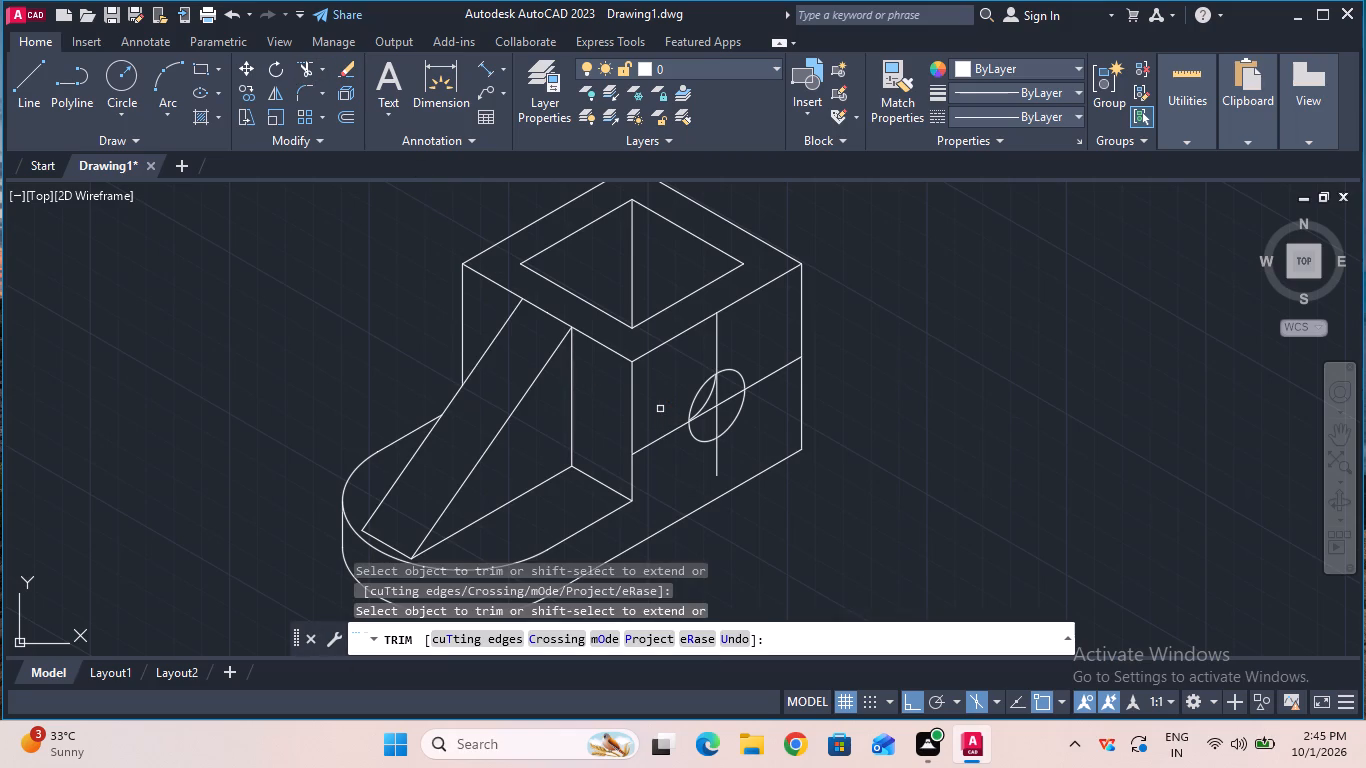
{"action": "key", "text": "Escape"}
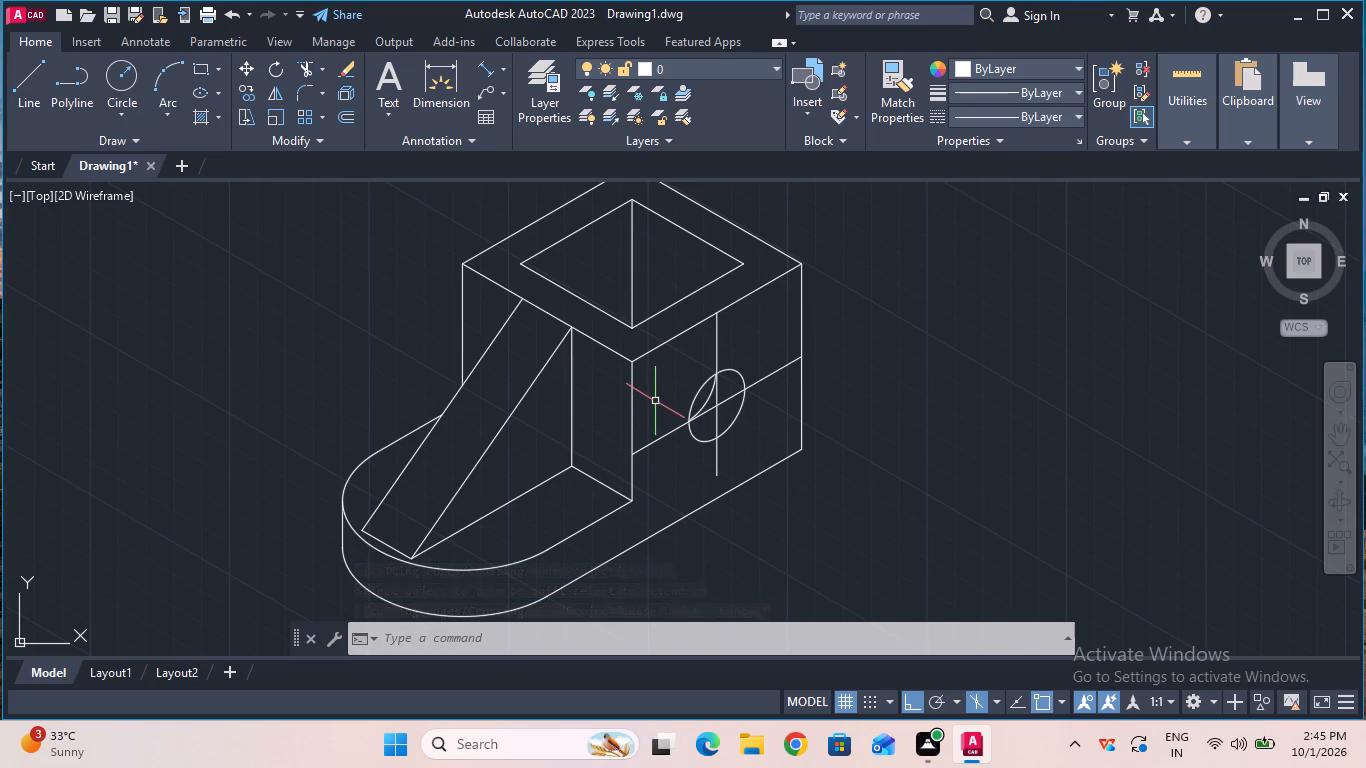
Copy the original isocircle from its centre 63 mm back through the block along the left isoplane direction.
{"action": "left_click", "coordinate": [238, 97]}
{"action": "left_click", "coordinate": [692, 403]}
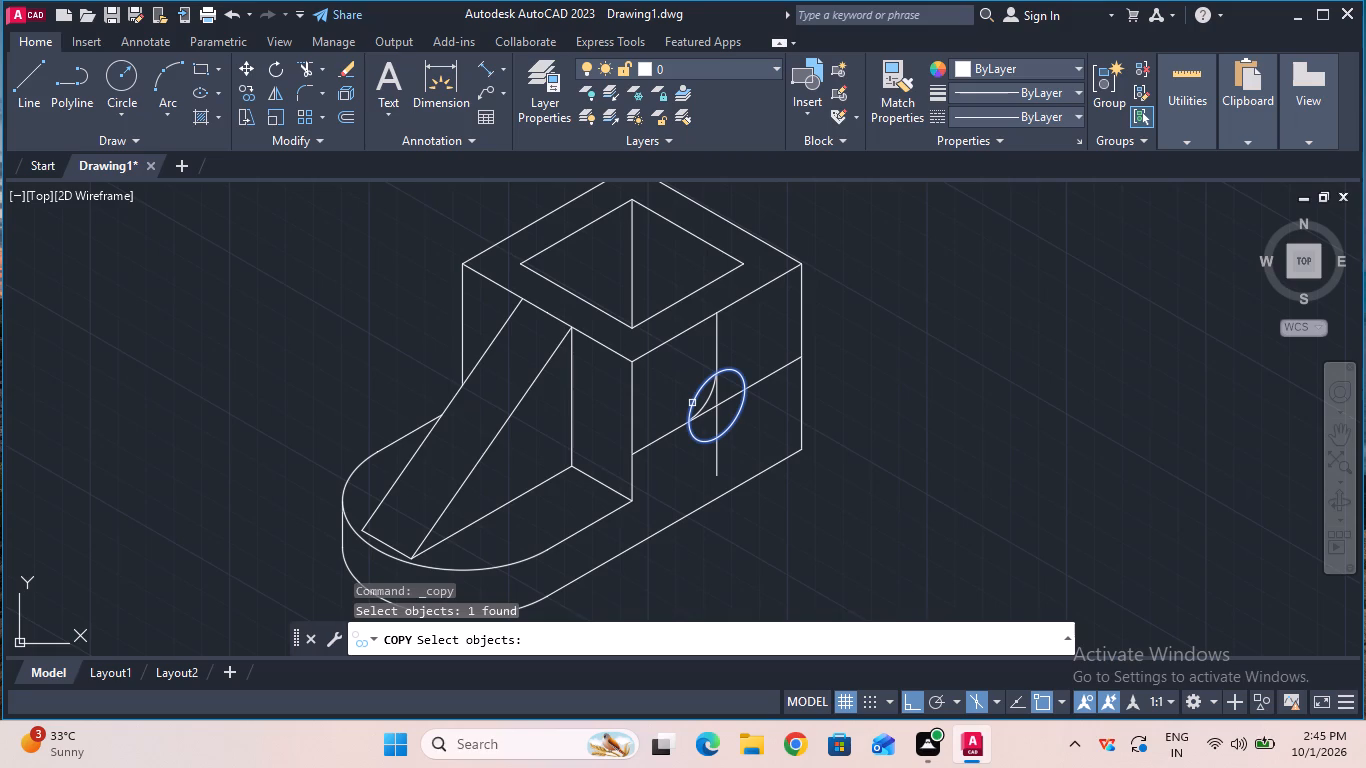
{"action": "key", "text": "Return"}
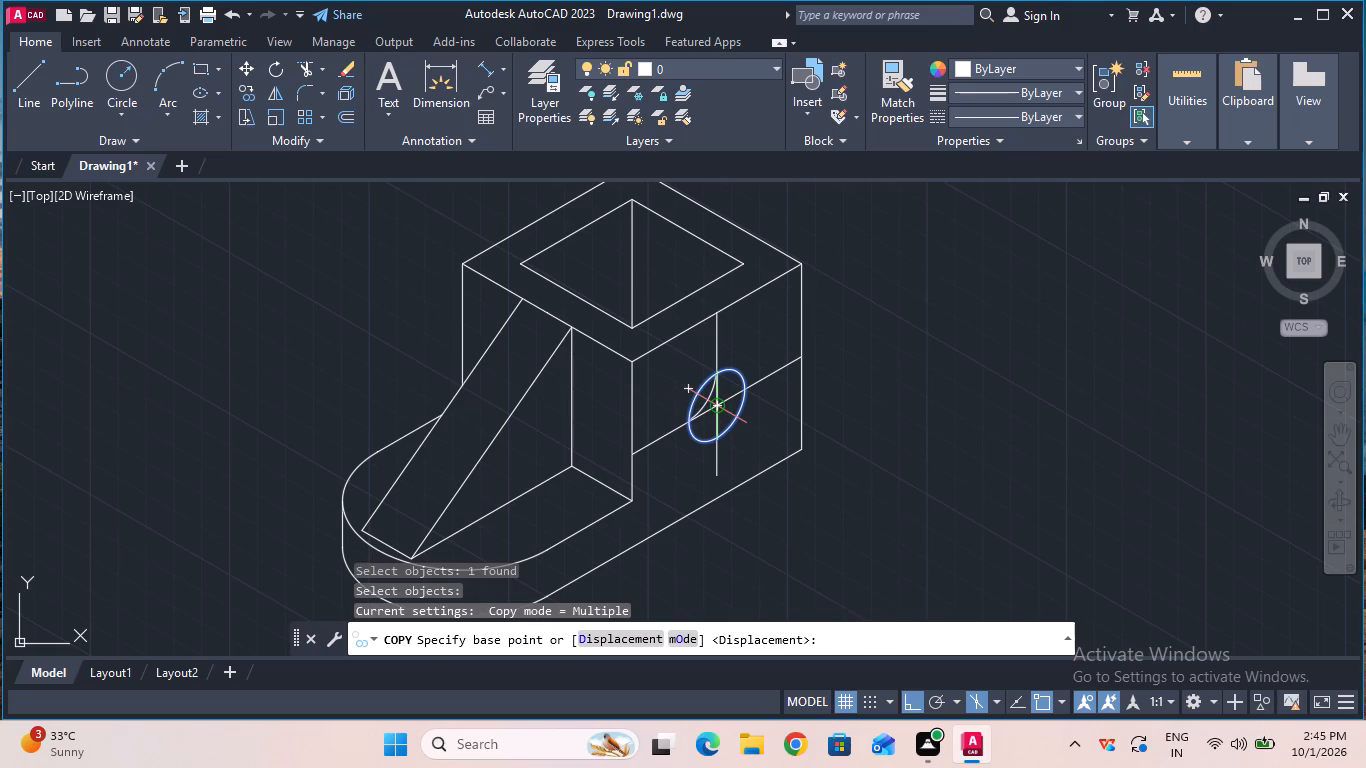
{"action": "left_click", "coordinate": [719, 403]}
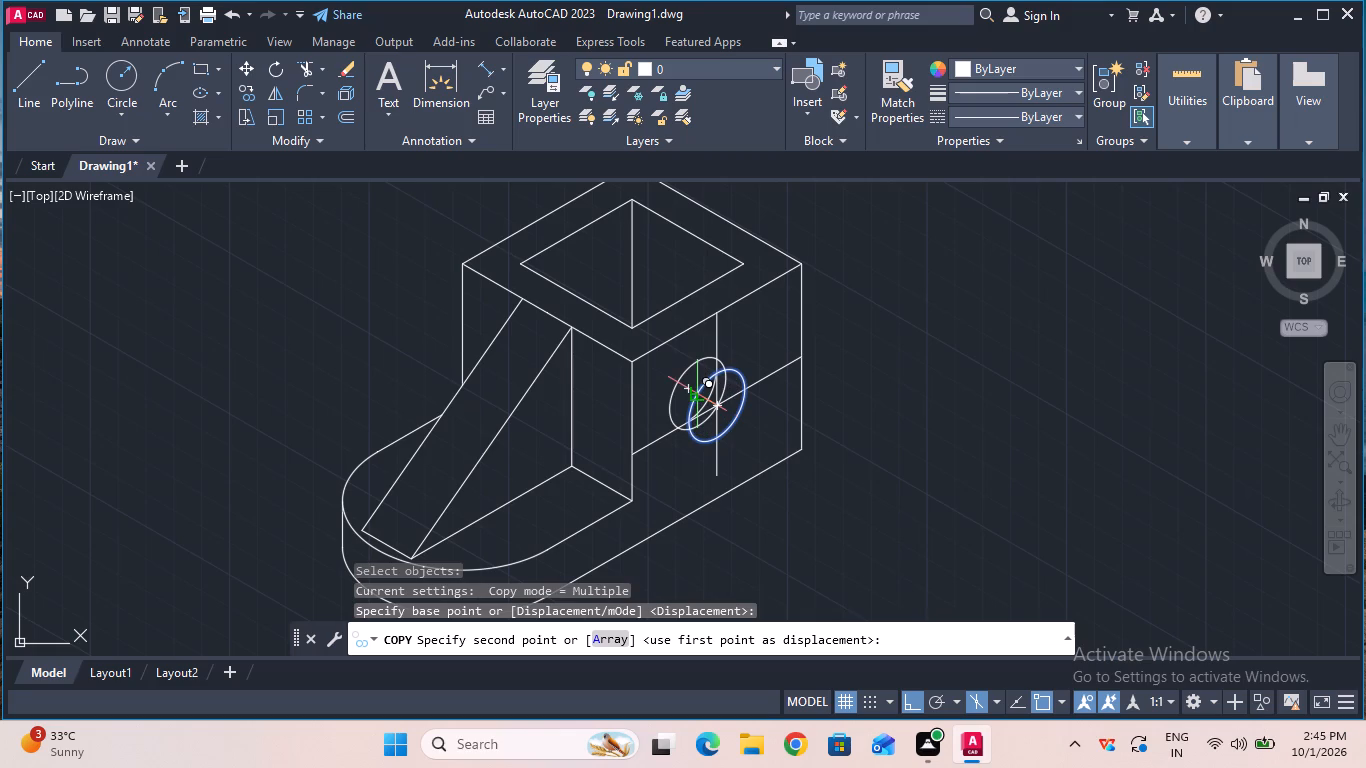
{"action": "type", "text": "63"}
{"action": "key", "text": "Return"}
{"action": "key", "text": "Escape"}
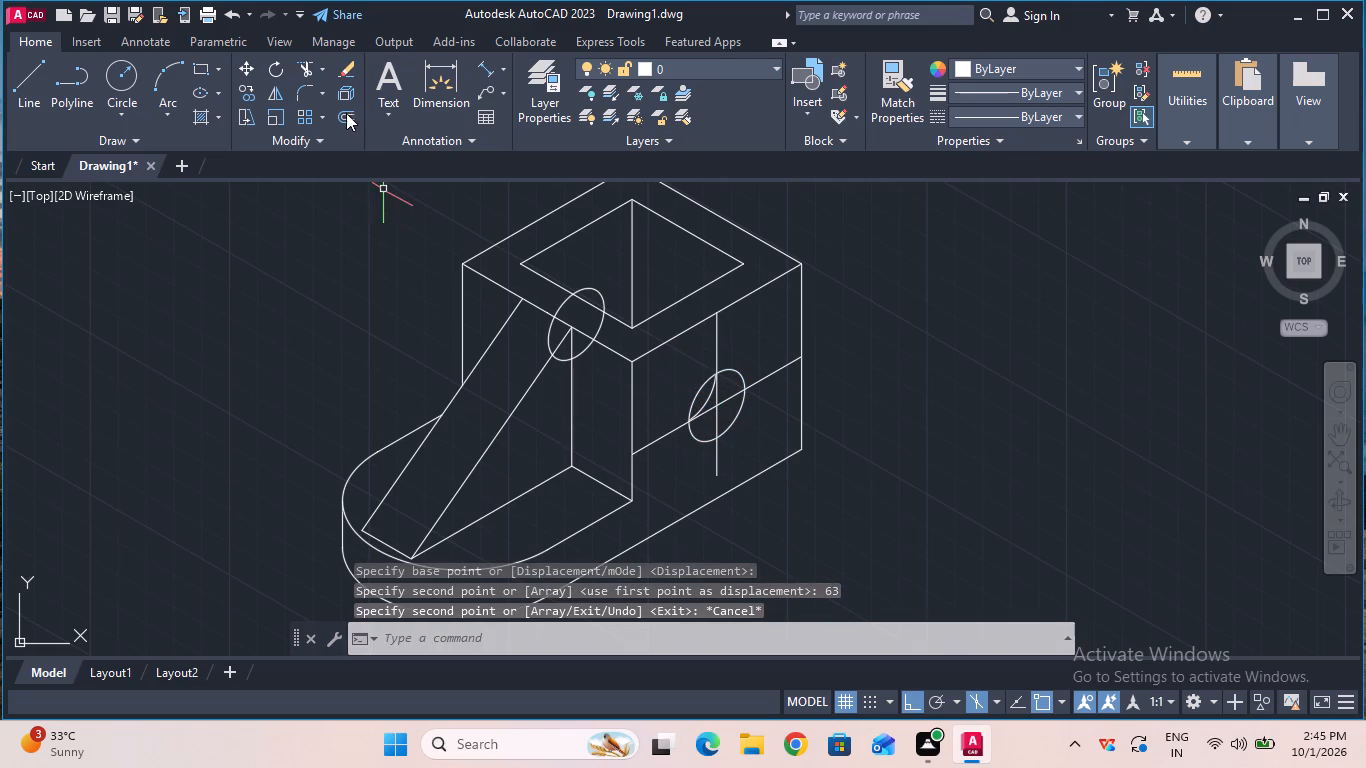
Trim the 63 mm copy at the top opening's front edge, keeping only the arc inside the opening.
{"action": "left_click", "coordinate": [311, 76]}
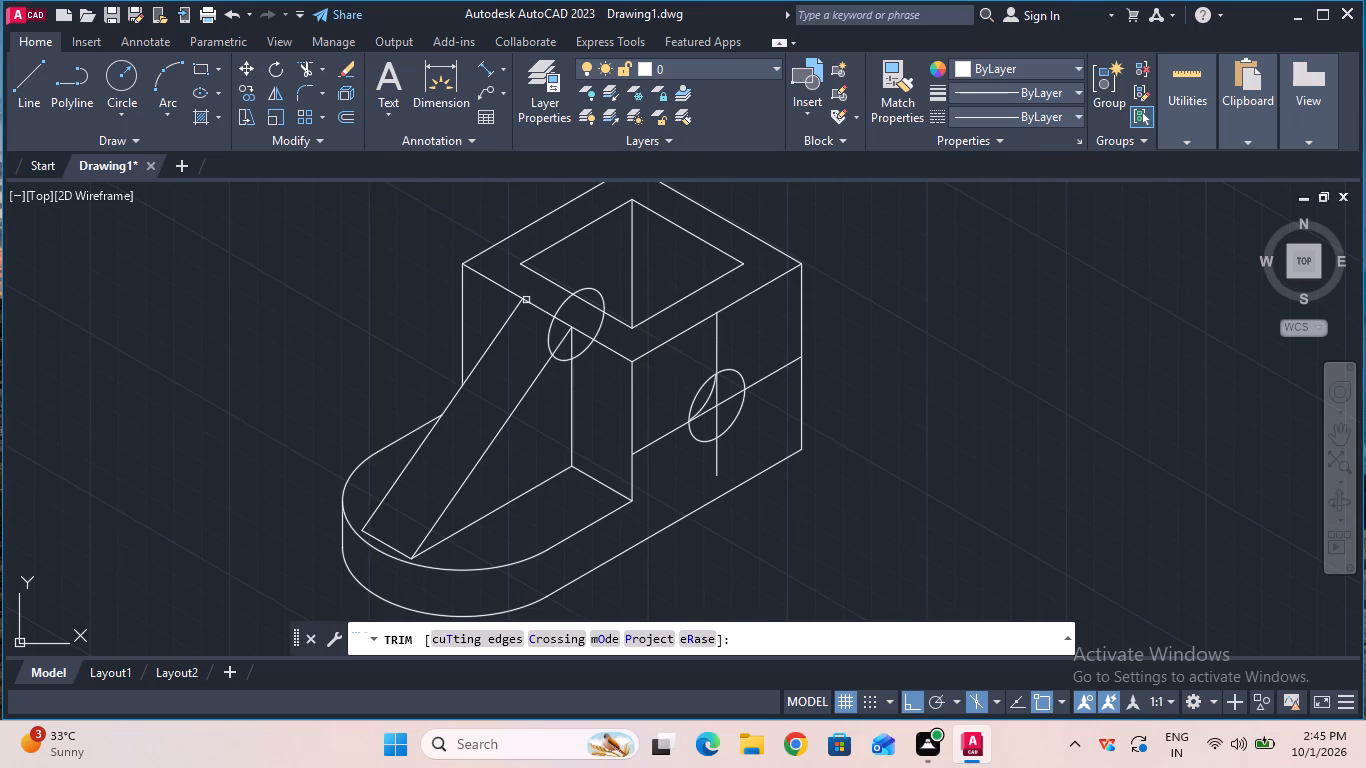
{"action": "left_click", "coordinate": [556, 314]}
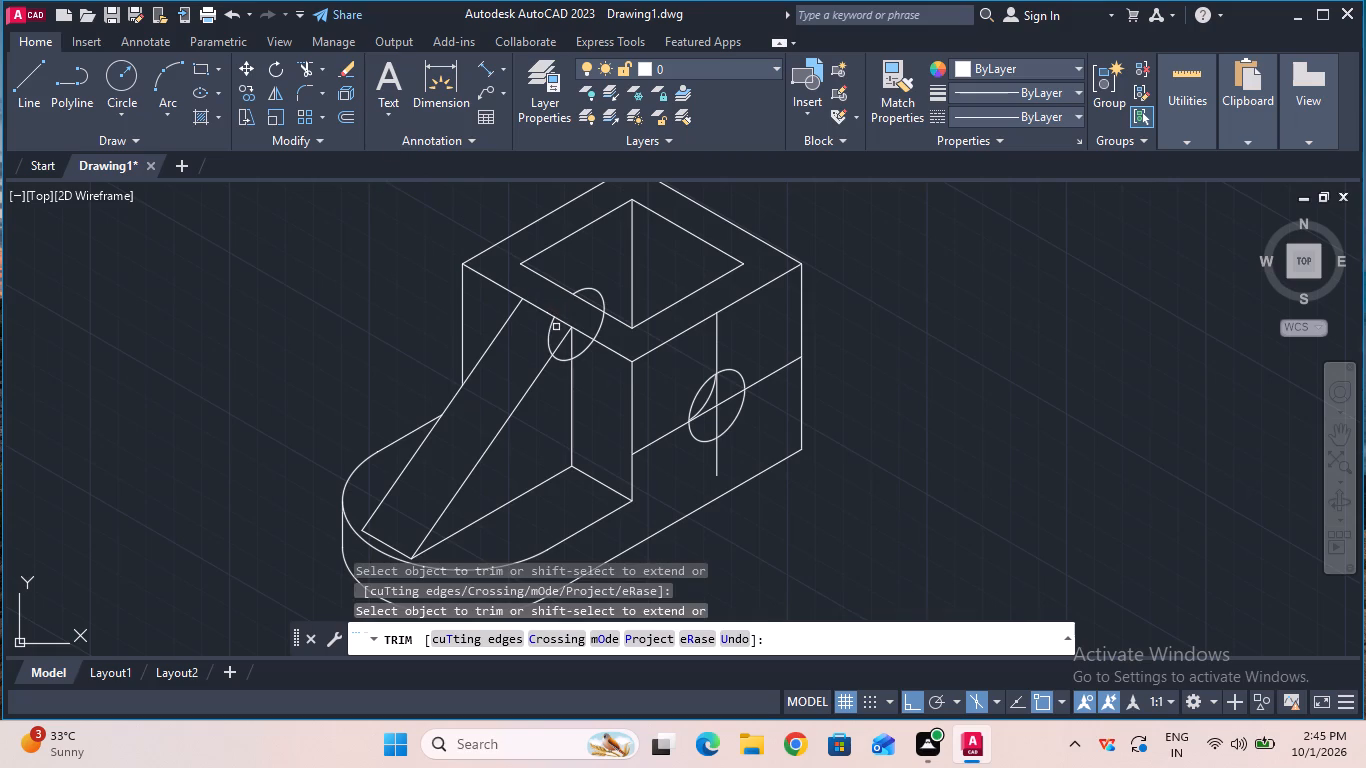
{"action": "left_click", "coordinate": [553, 328]}
{"action": "left_click", "coordinate": [557, 358]}
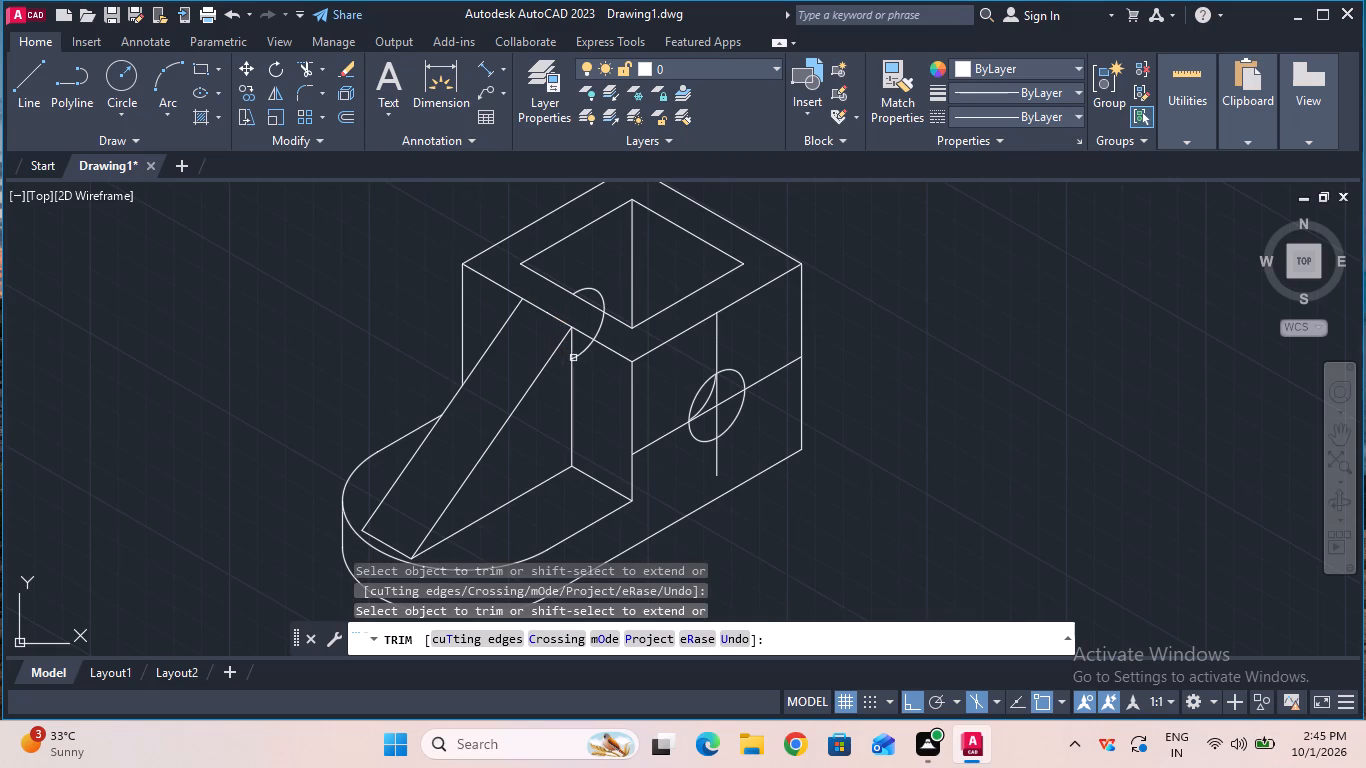
{"action": "left_click", "coordinate": [580, 357]}
{"action": "left_click", "coordinate": [593, 333]}
{"action": "key", "text": "Escape"}
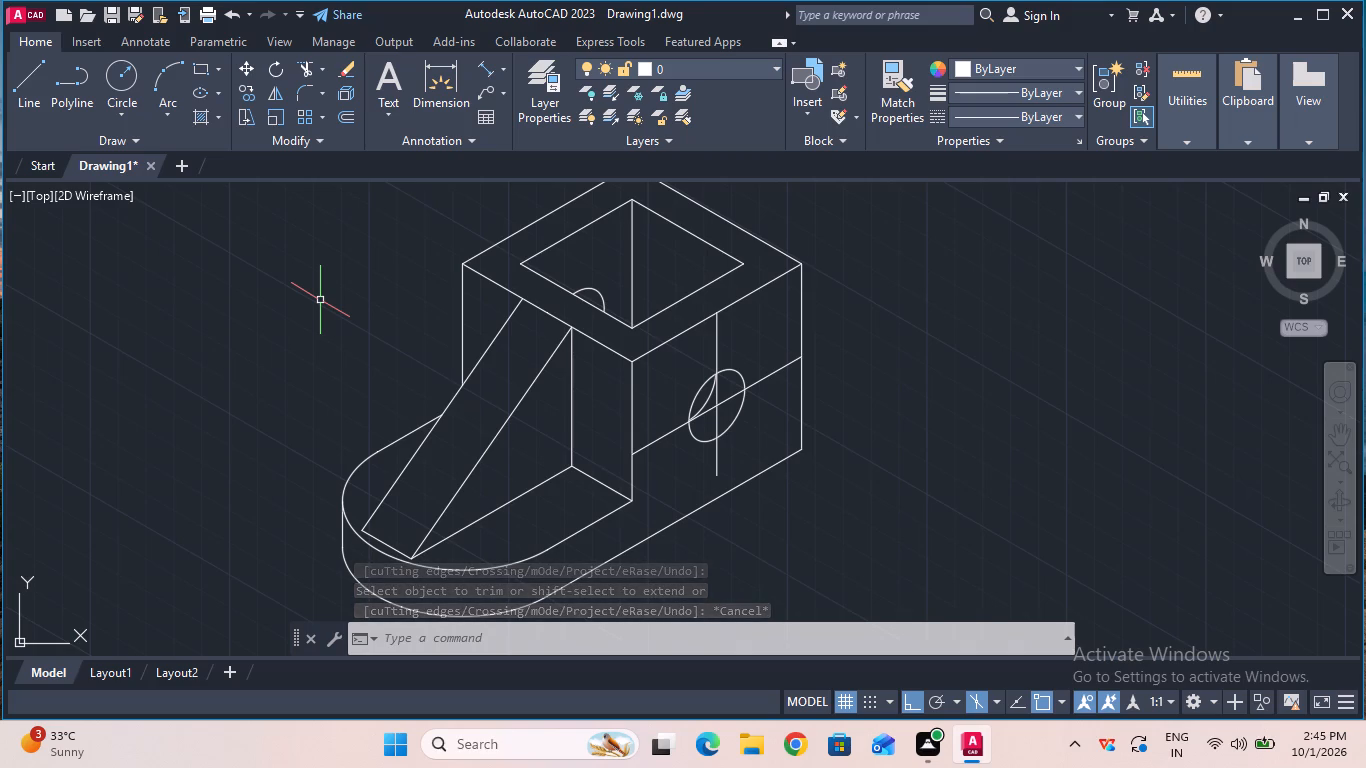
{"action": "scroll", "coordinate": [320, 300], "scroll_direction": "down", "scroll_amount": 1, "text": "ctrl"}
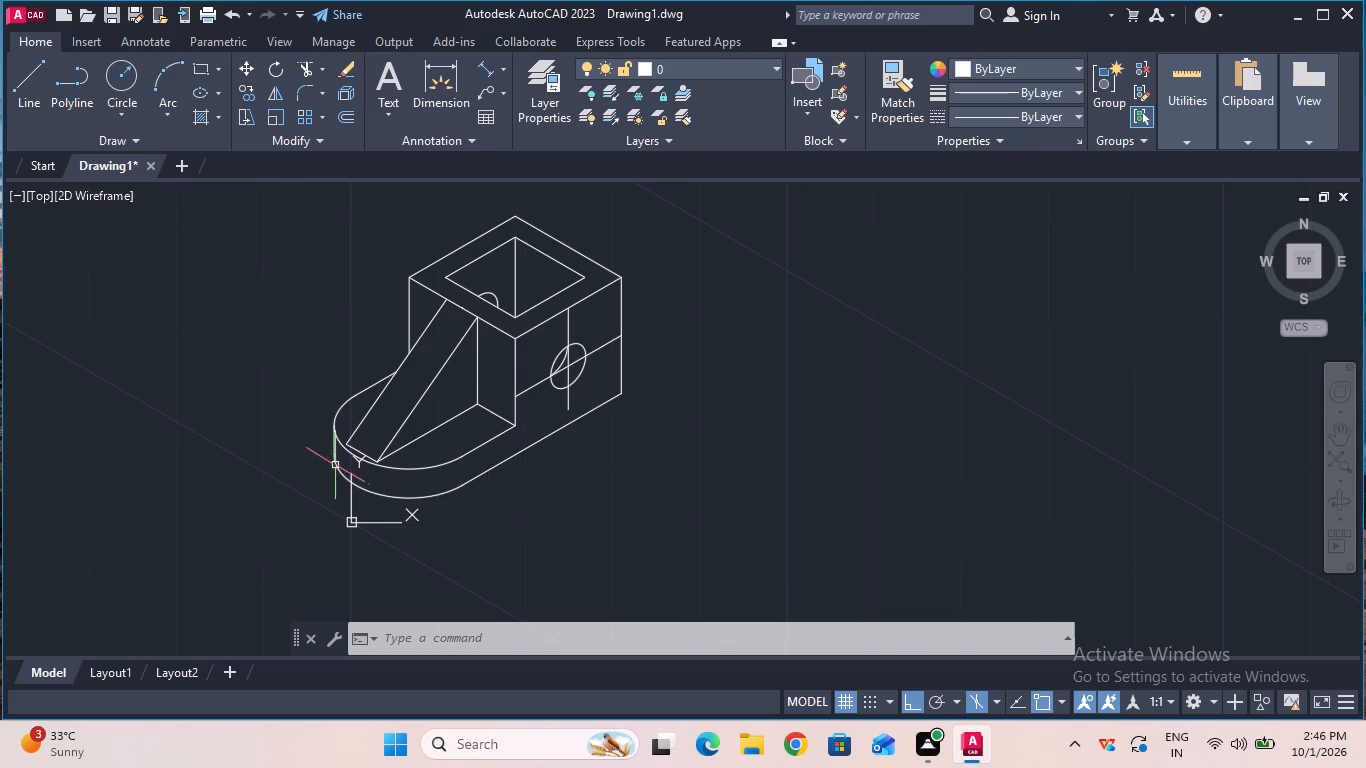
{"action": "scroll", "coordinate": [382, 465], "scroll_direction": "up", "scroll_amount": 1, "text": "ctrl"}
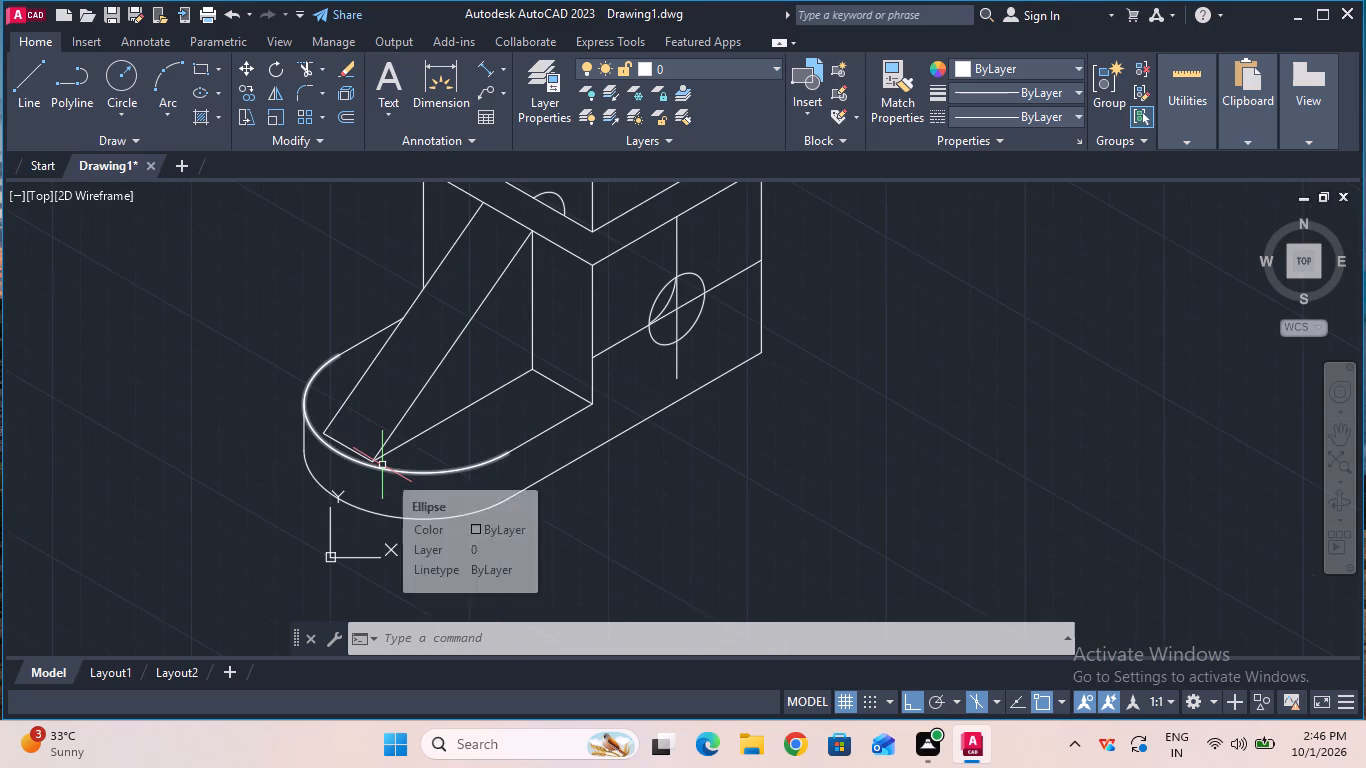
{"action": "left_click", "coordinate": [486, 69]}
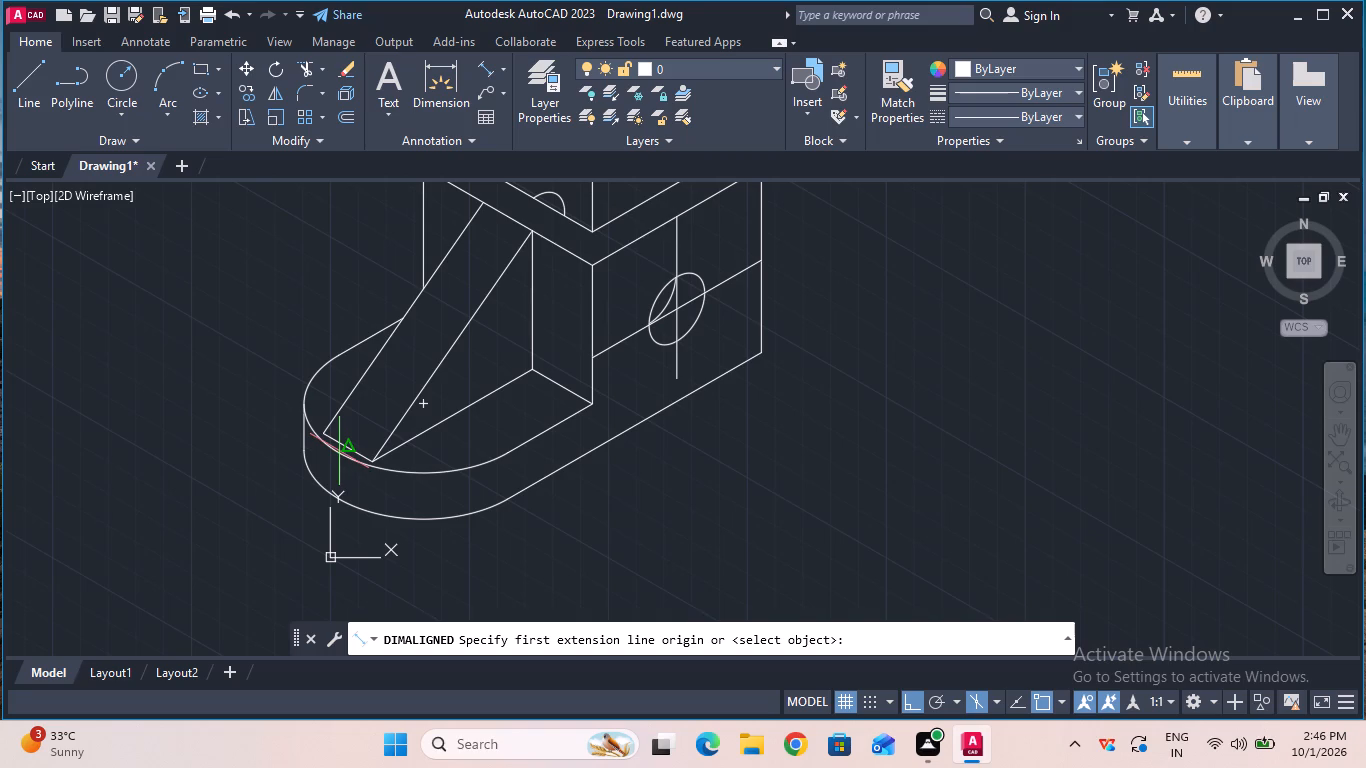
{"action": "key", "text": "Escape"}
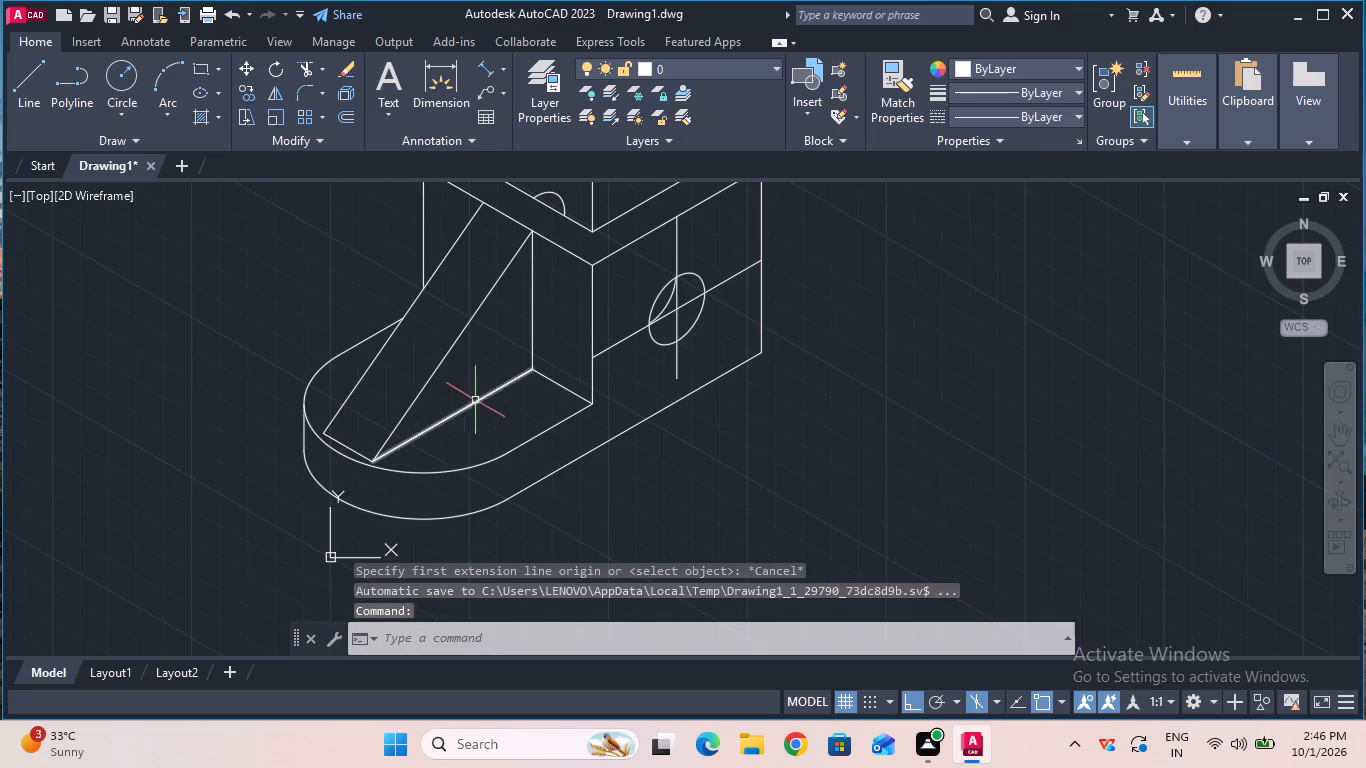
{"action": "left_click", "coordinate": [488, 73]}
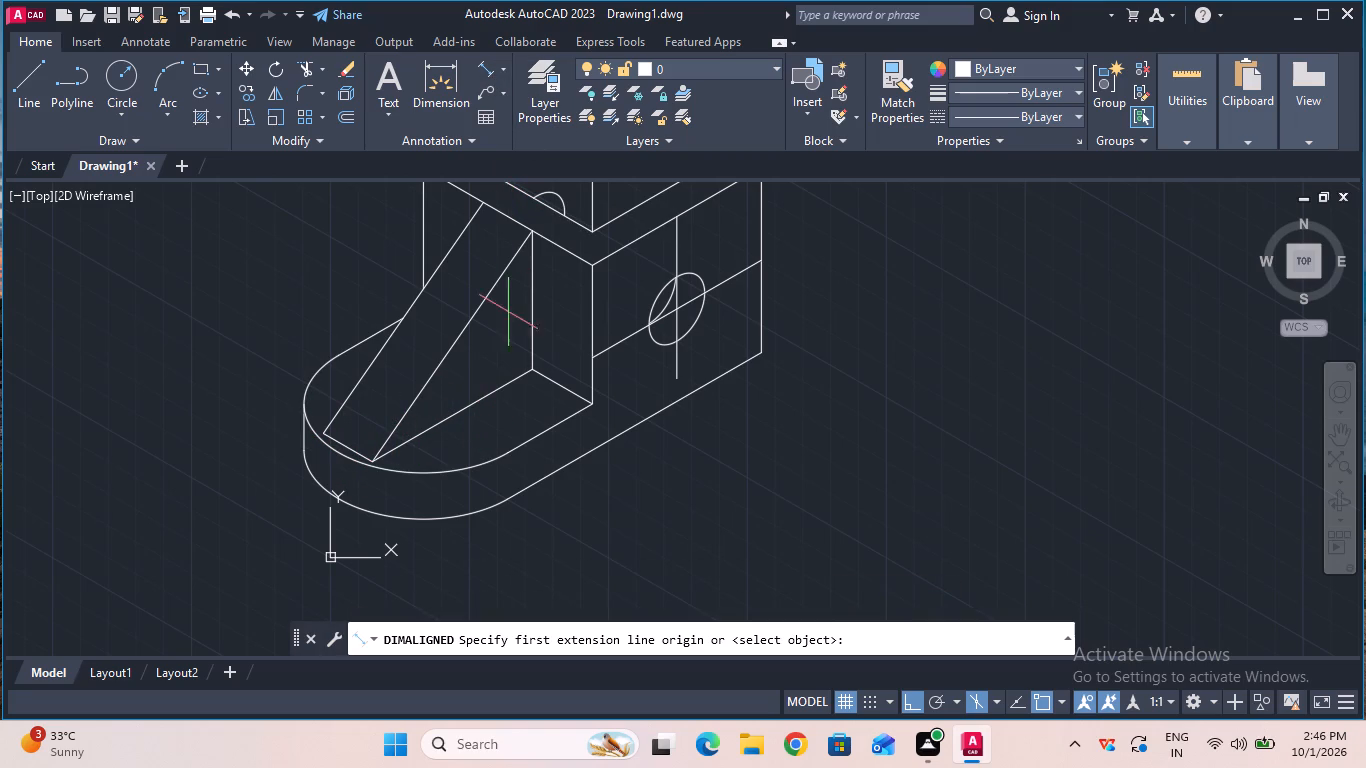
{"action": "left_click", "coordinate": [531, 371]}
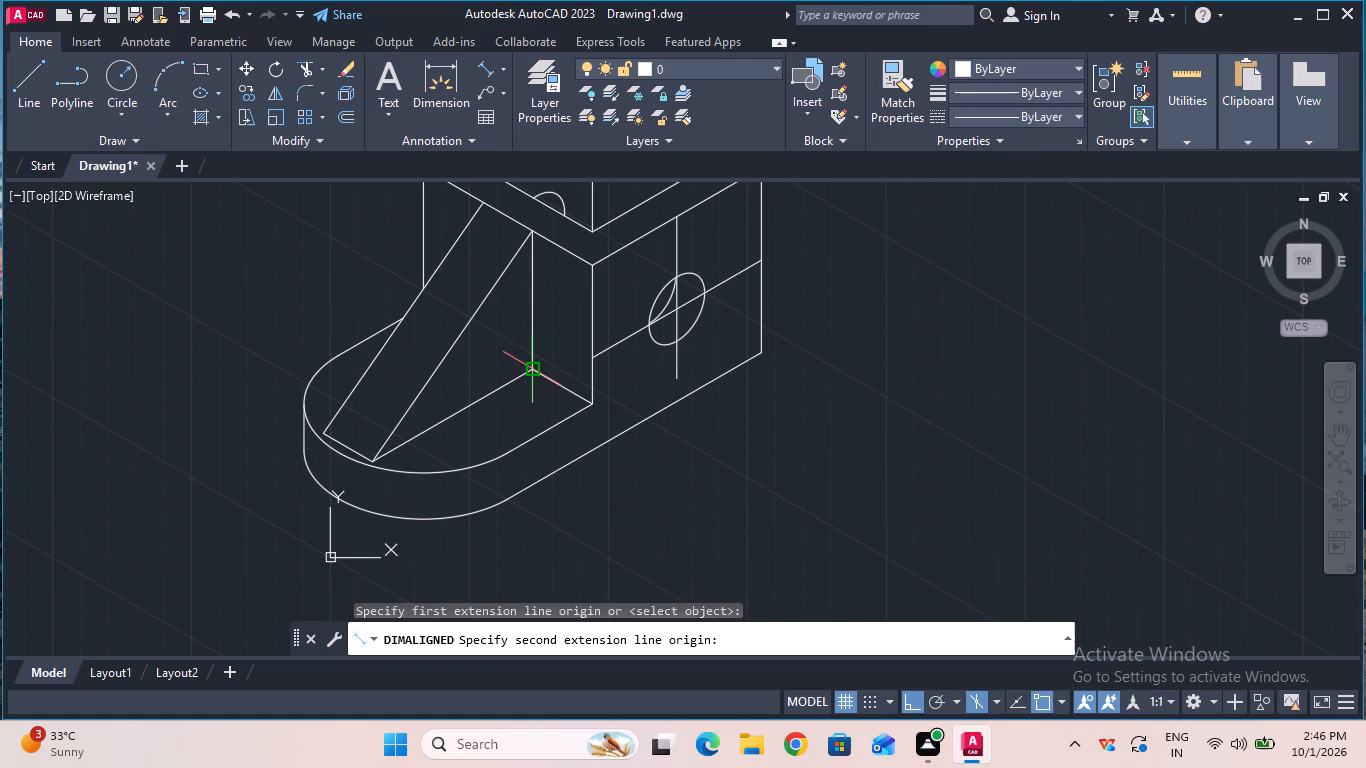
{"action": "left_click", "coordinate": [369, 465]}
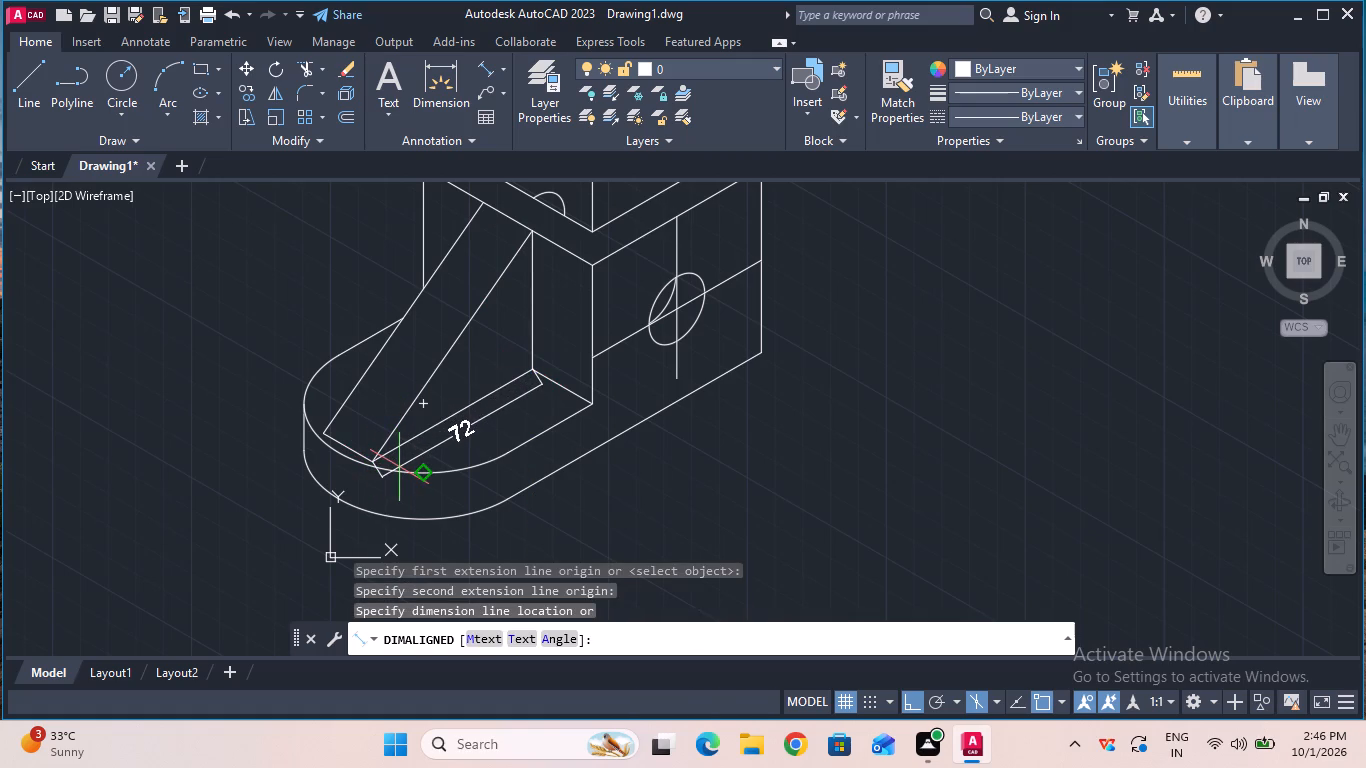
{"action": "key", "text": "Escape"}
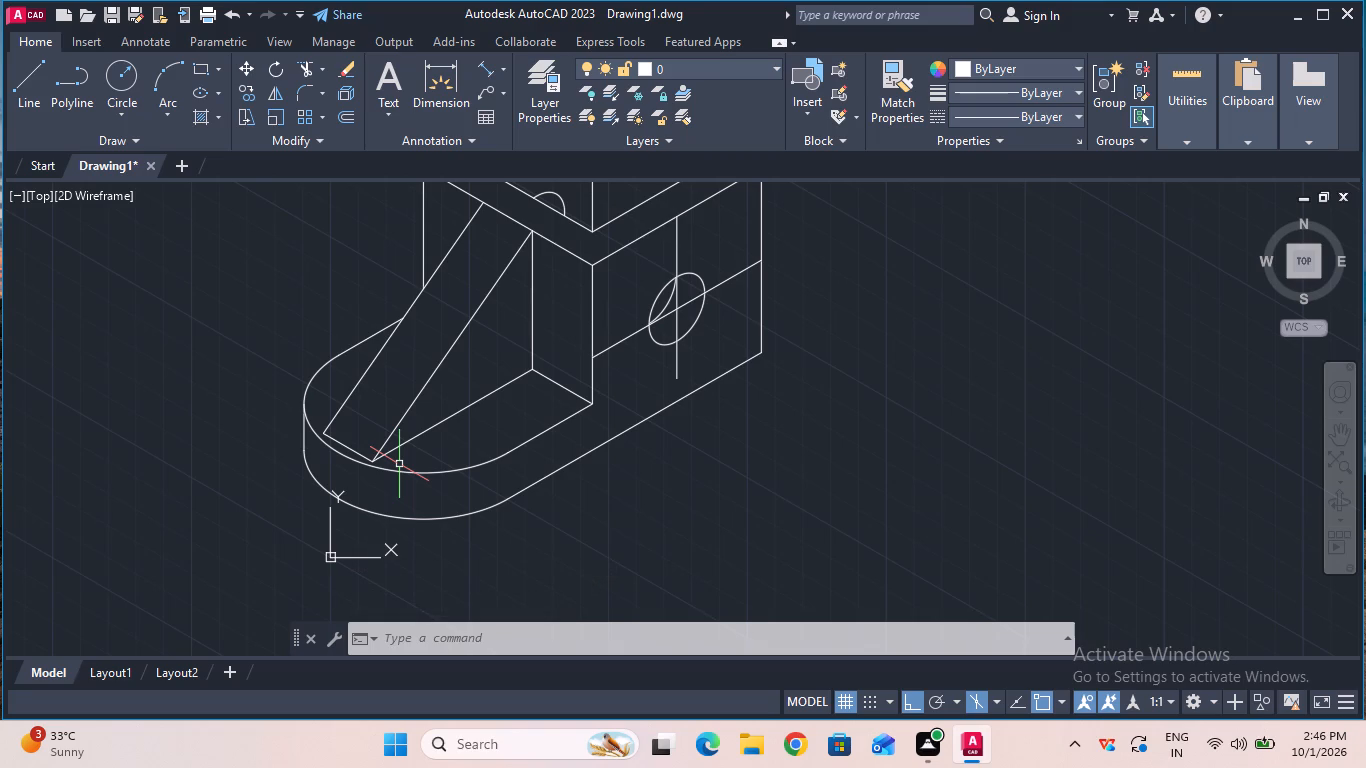
Apply Join to all the lines and curves of the isometric block drawing.
{"action": "scroll", "coordinate": [399, 464], "scroll_direction": "down", "scroll_amount": 1, "text": "ctrl"}
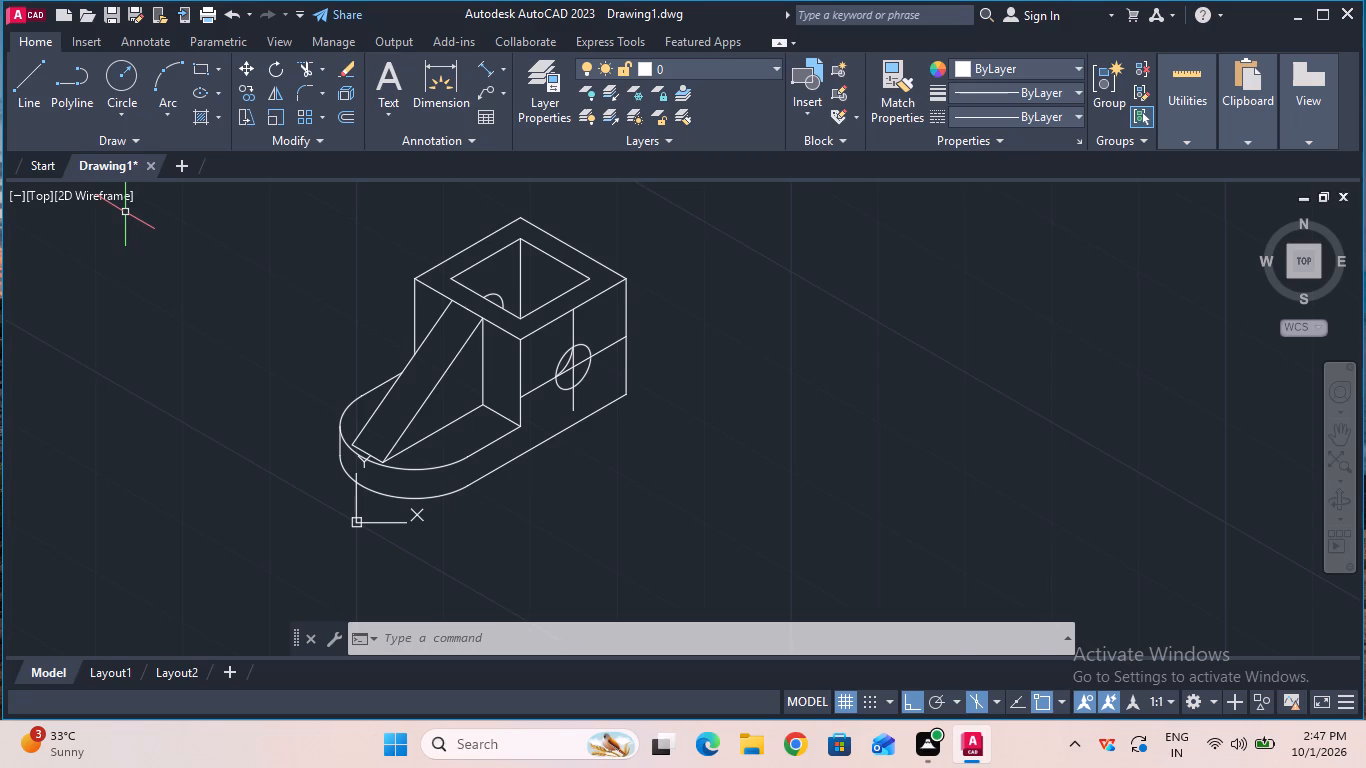
{"action": "left_click", "coordinate": [207, 205]}
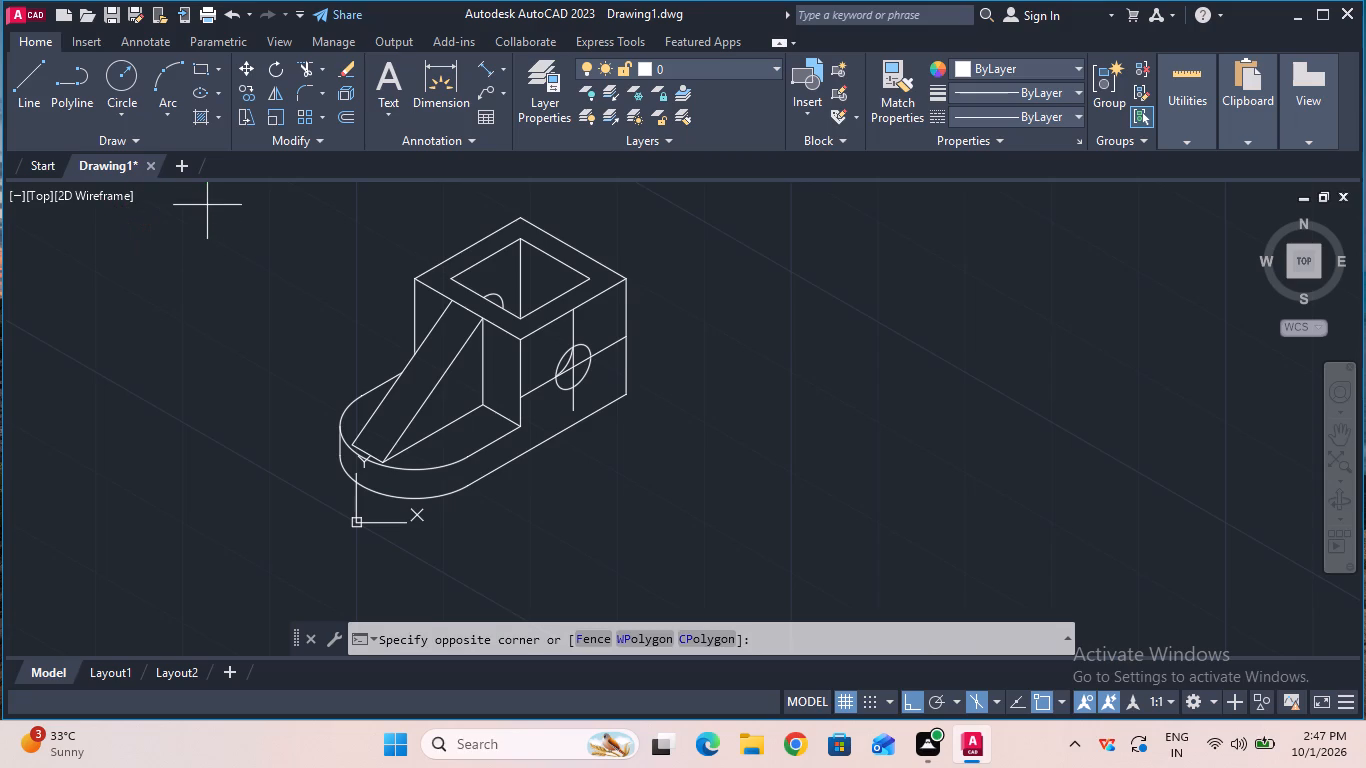
{"action": "left_click", "coordinate": [721, 565]}
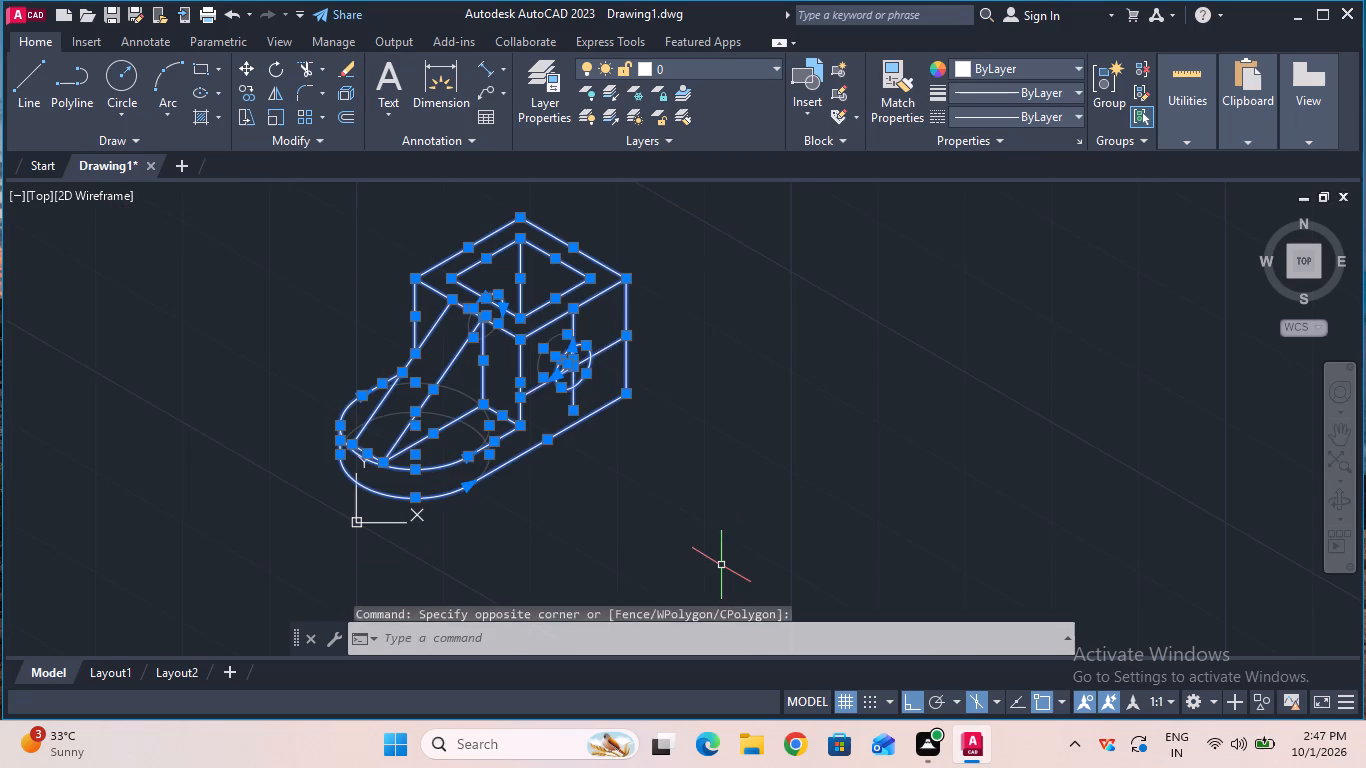
{"action": "key", "text": "j"}
{"action": "type", "text": "oin"}
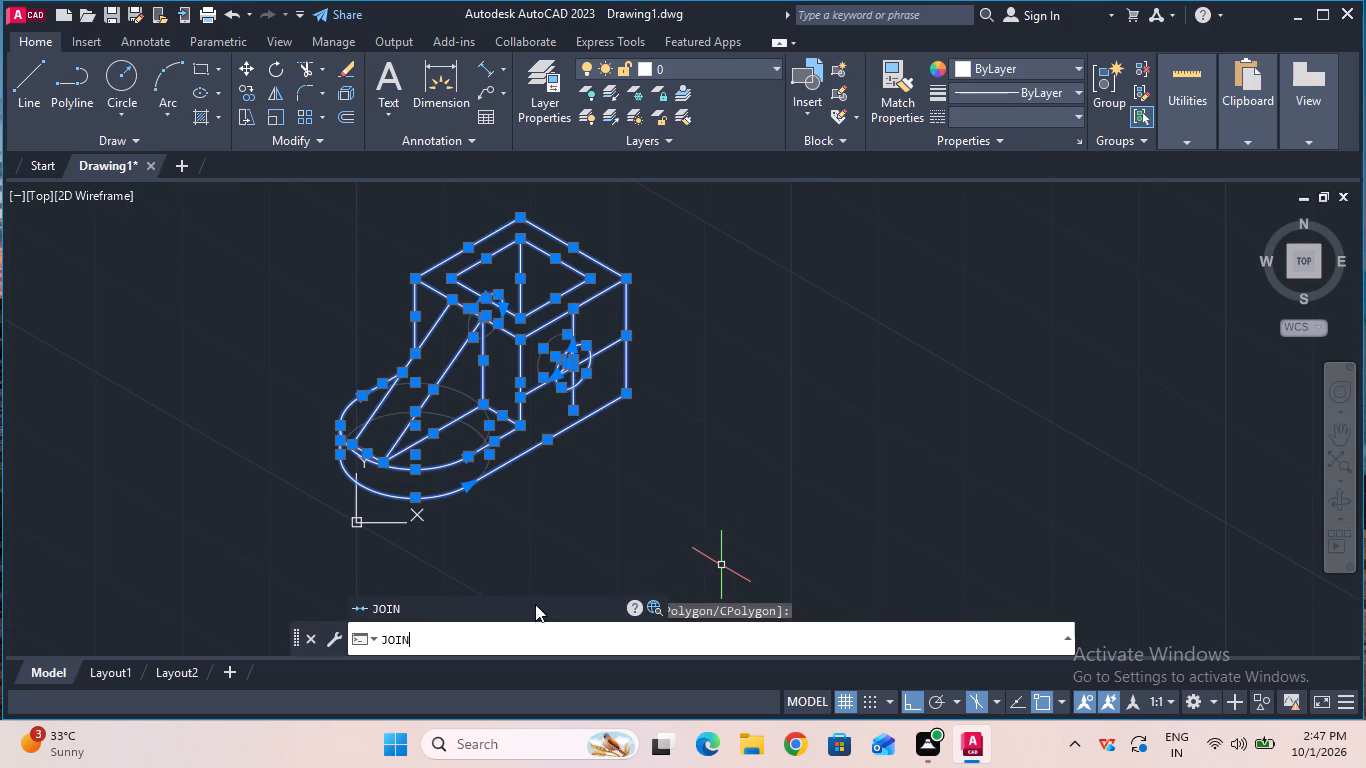
{"action": "left_click", "coordinate": [522, 608]}
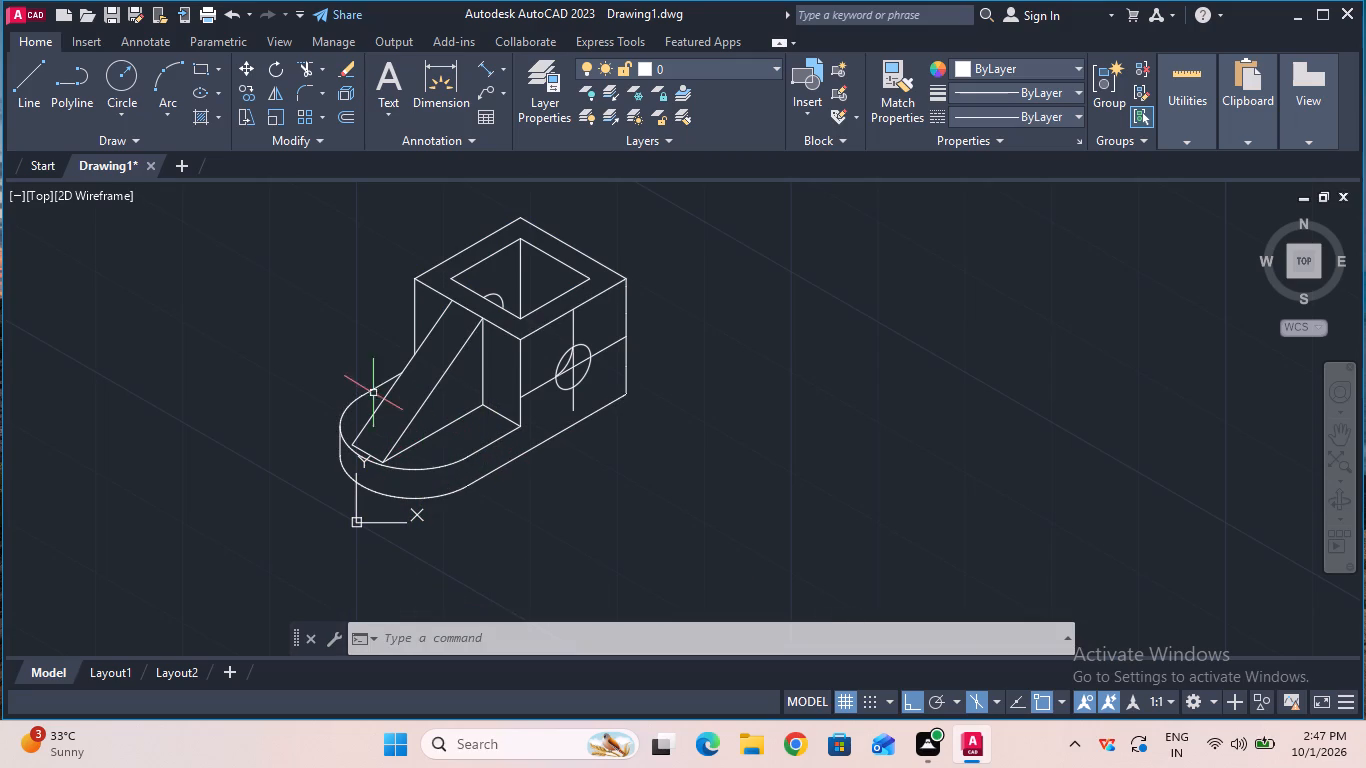
Start a Gradient fill and set both gradient colours to 248,215,49.
{"action": "left_click", "coordinate": [220, 120]}
{"action": "left_click", "coordinate": [237, 180]}
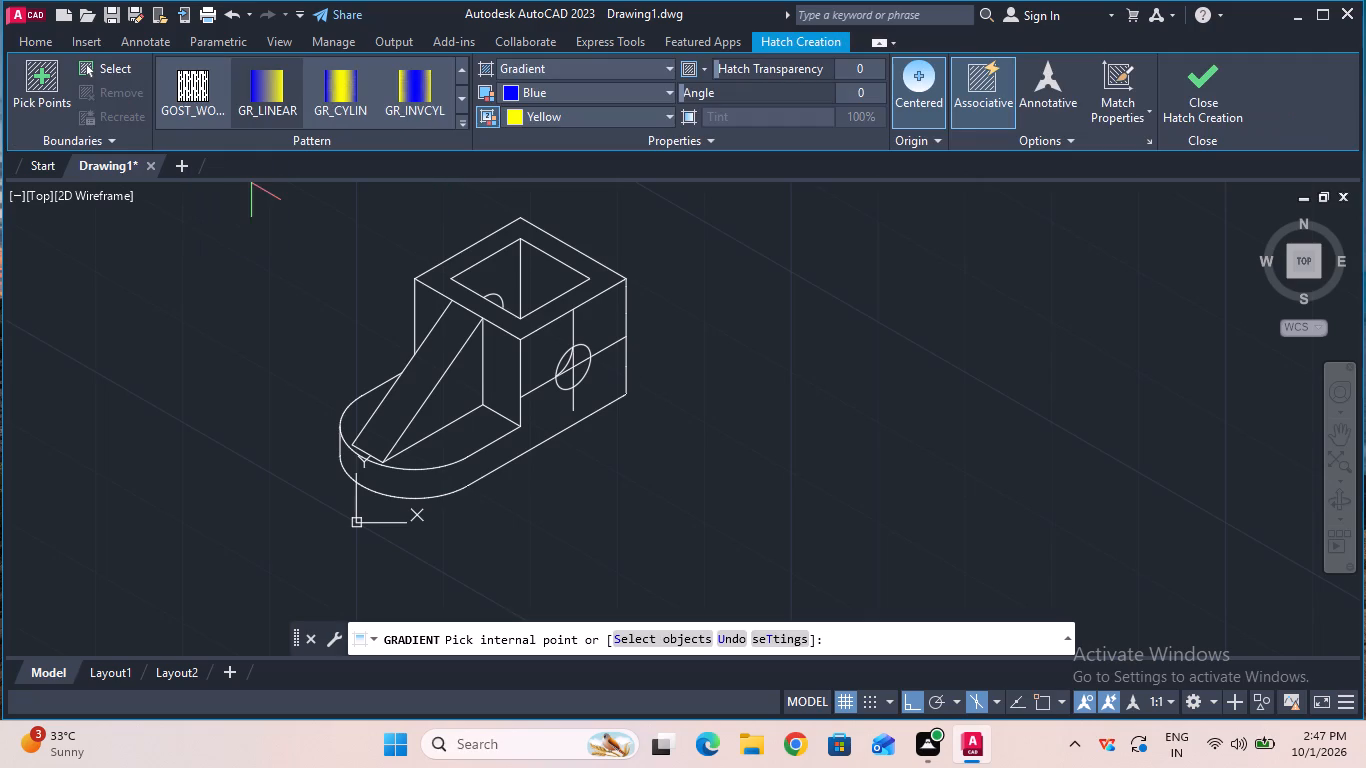
{"action": "left_click", "coordinate": [625, 86]}
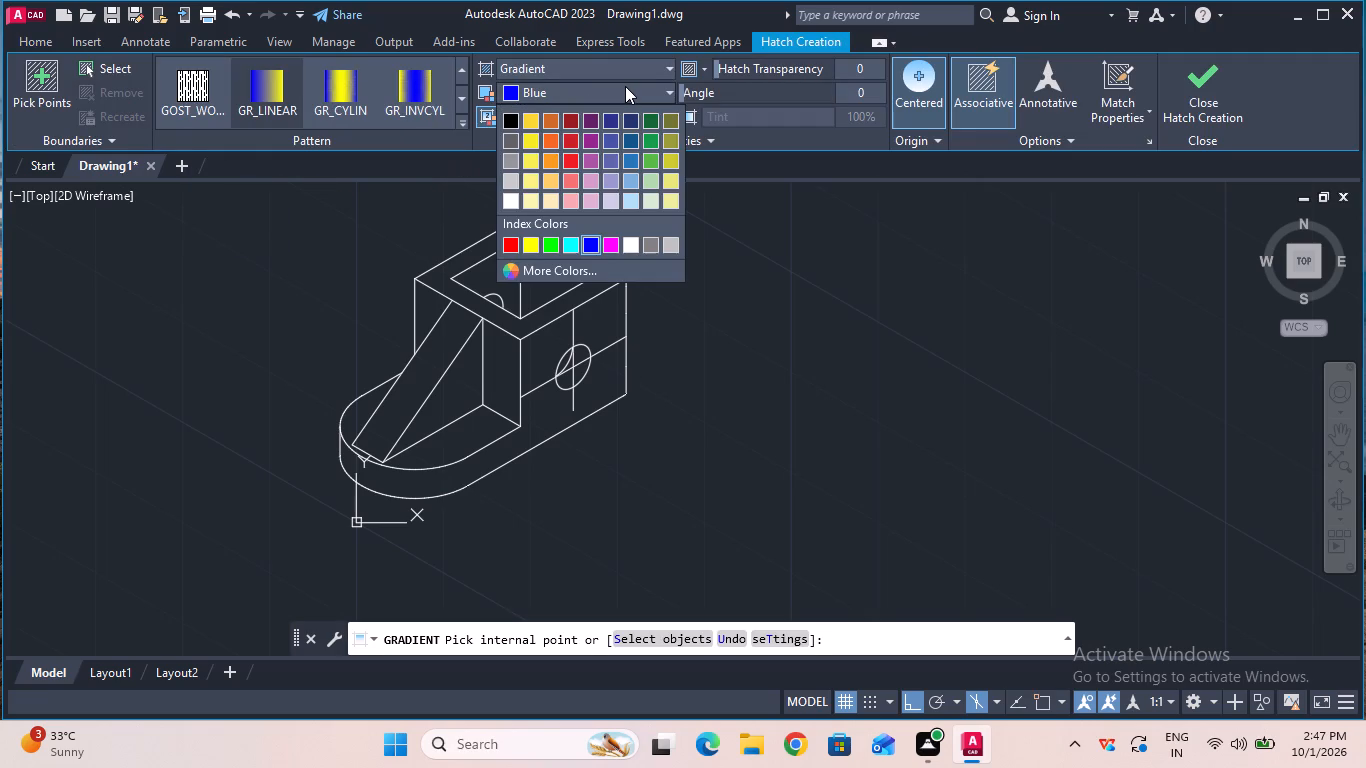
{"action": "left_click", "coordinate": [537, 124]}
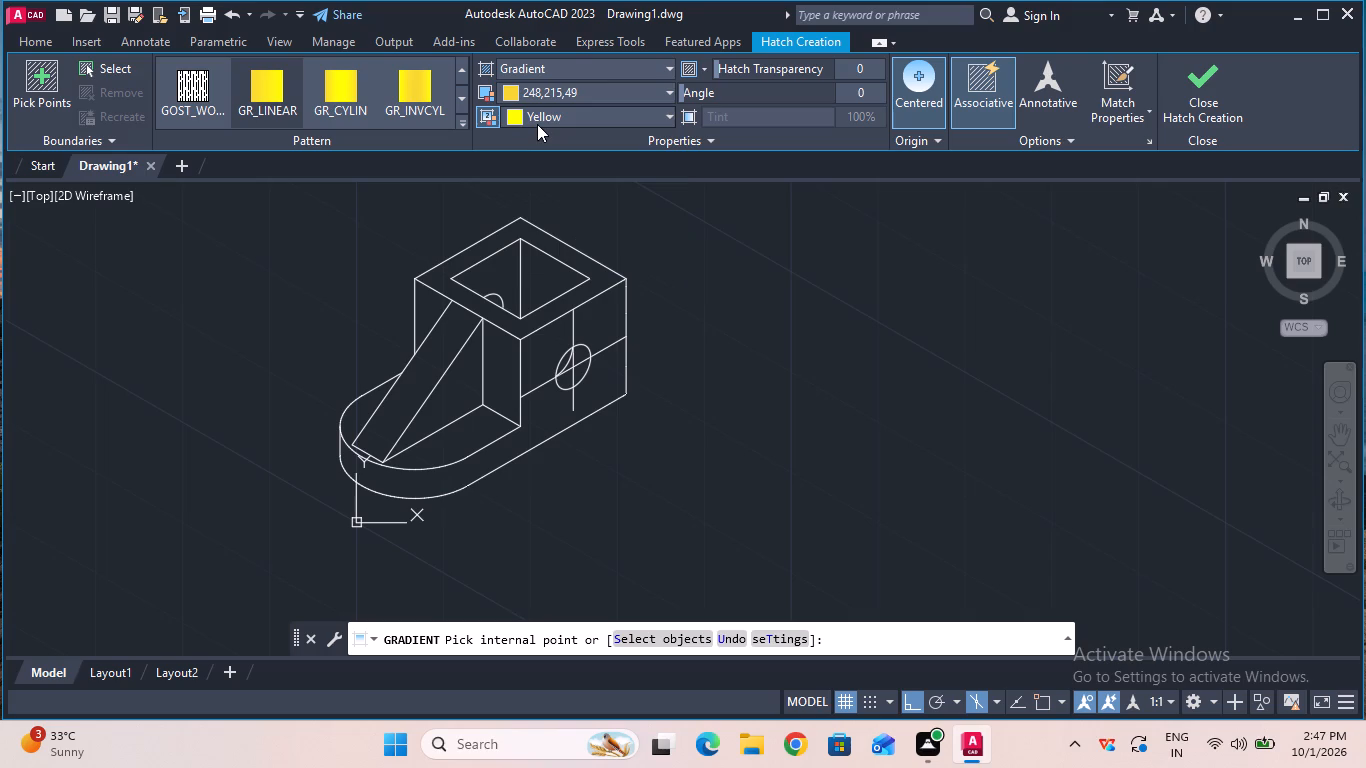
{"action": "left_click", "coordinate": [594, 108]}
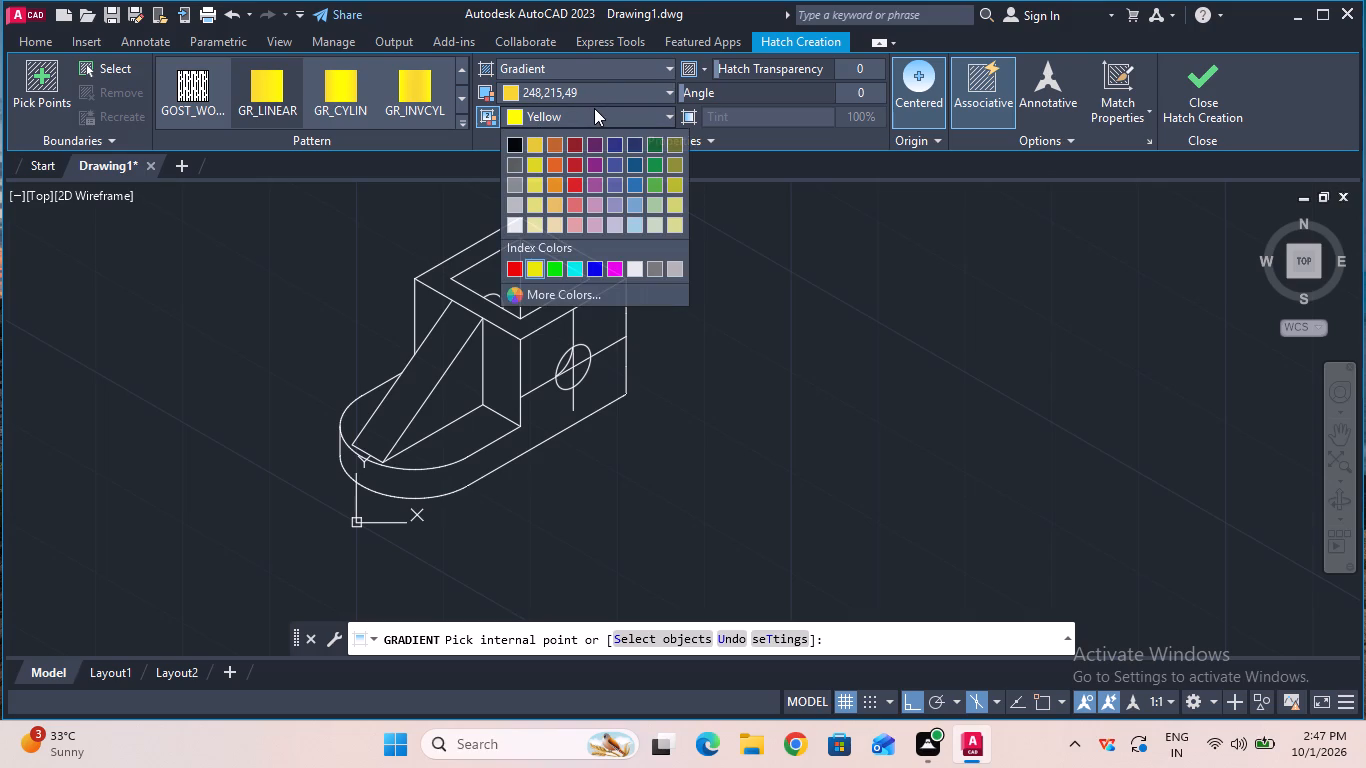
{"action": "left_click", "coordinate": [538, 141]}
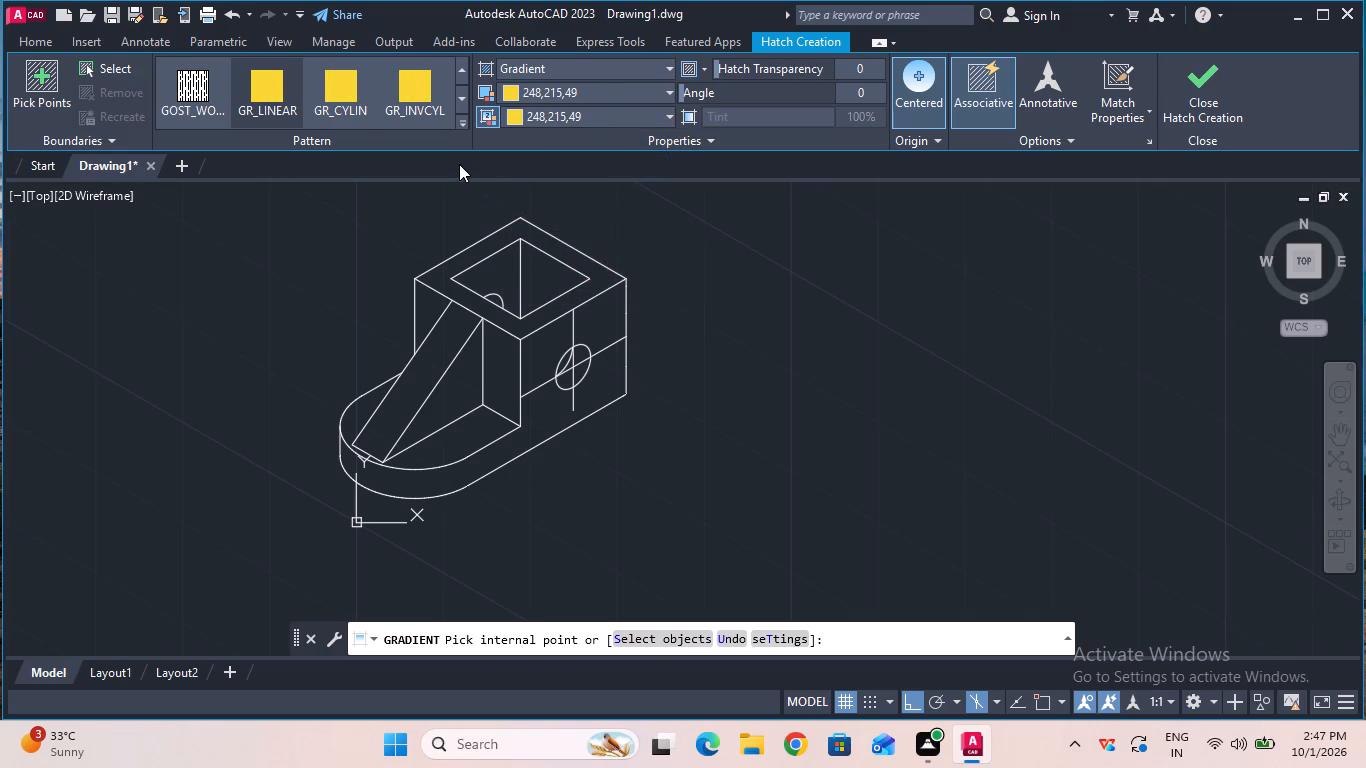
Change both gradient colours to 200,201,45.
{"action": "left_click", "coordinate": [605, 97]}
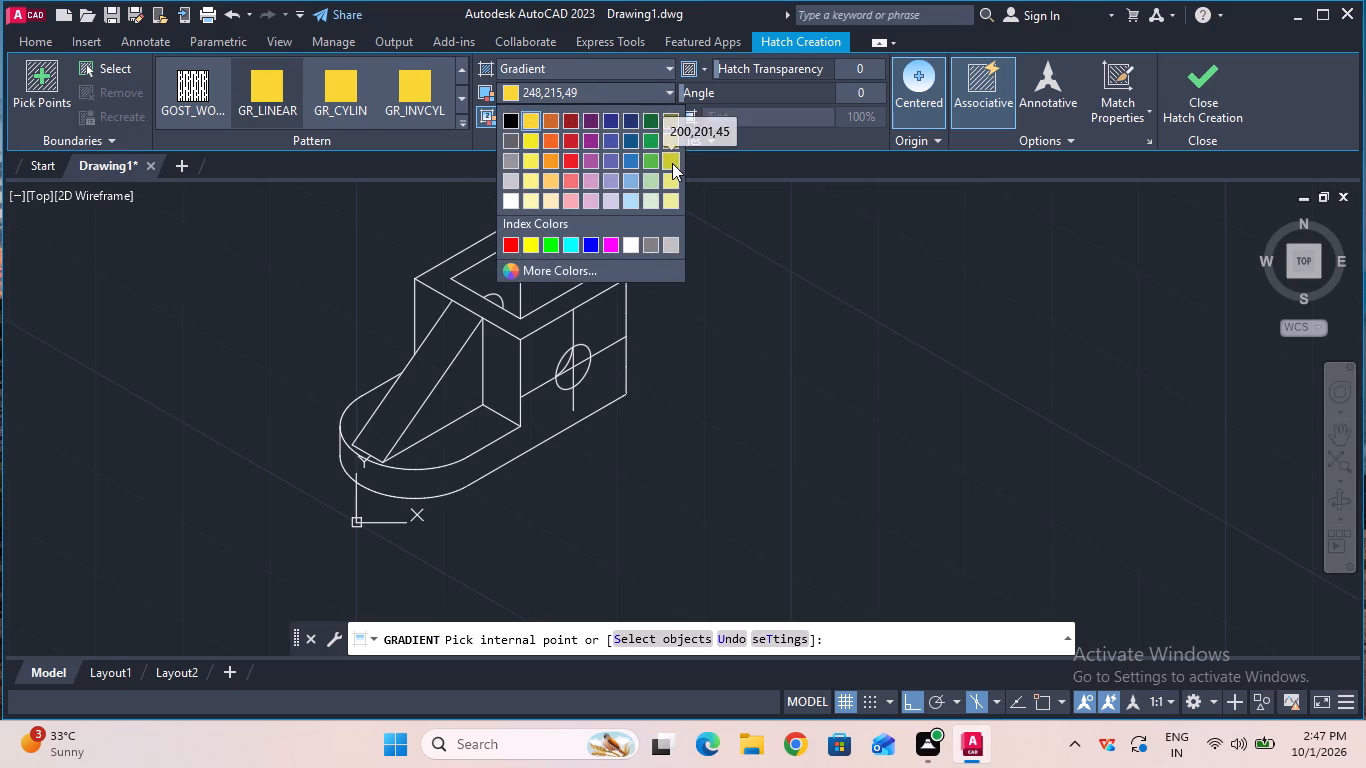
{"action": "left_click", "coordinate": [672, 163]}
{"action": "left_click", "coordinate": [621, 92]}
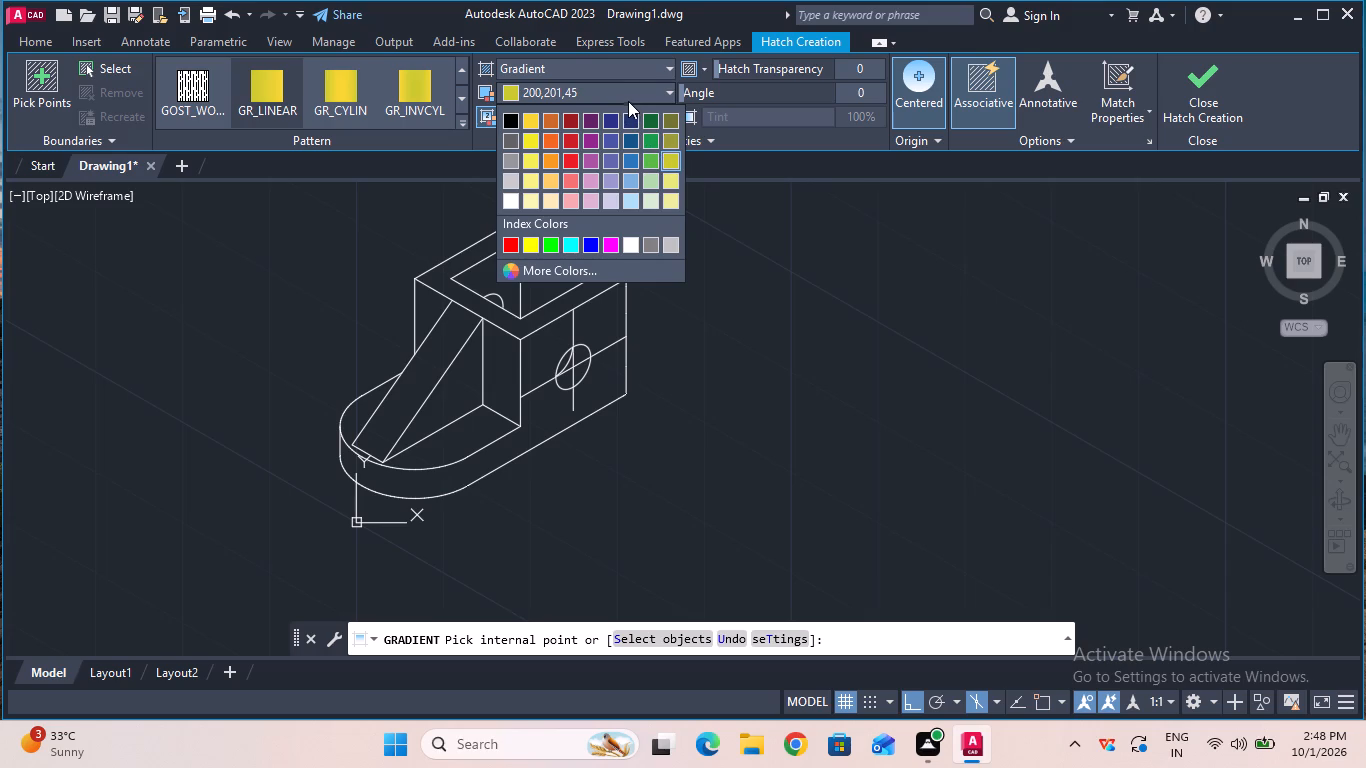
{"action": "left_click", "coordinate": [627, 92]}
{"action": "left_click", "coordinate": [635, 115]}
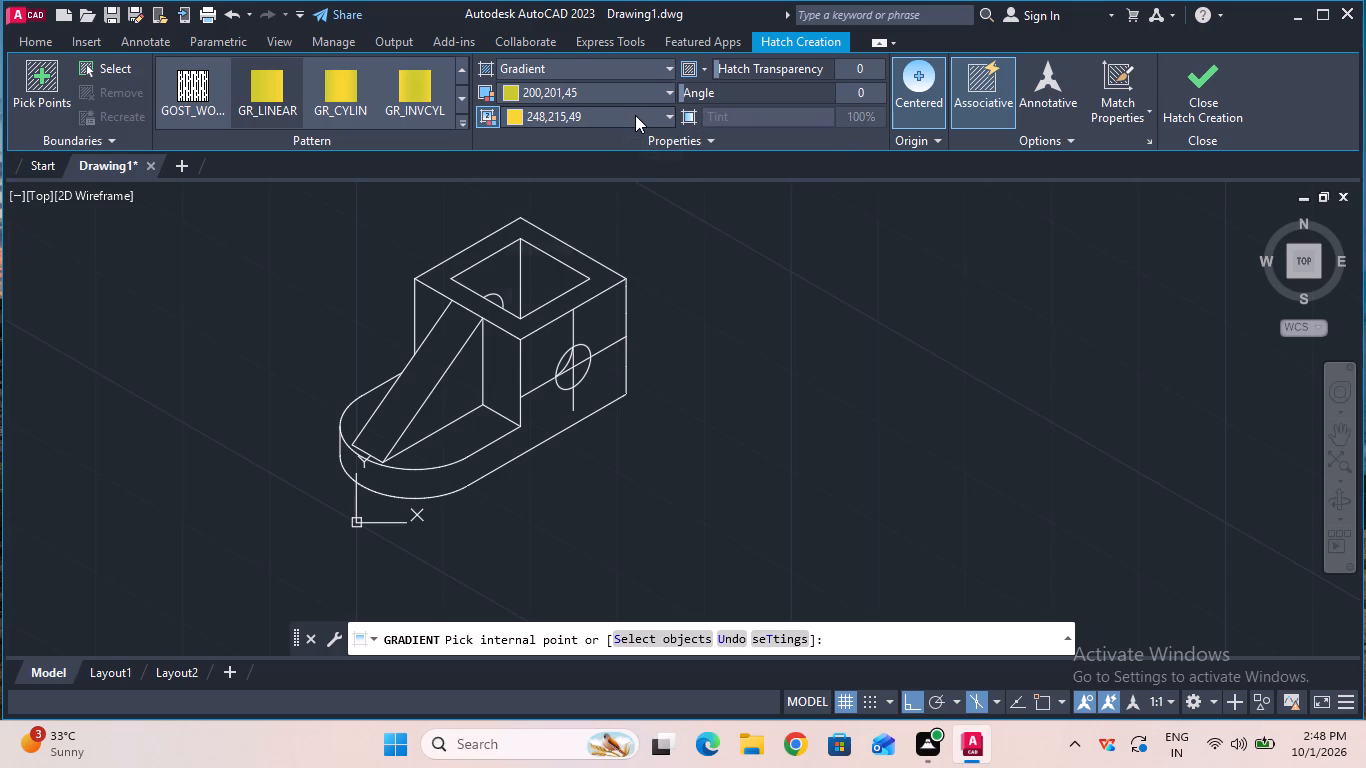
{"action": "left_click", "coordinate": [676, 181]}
Set both gradient colours to 229,232,120.
{"action": "left_click", "coordinate": [640, 120]}
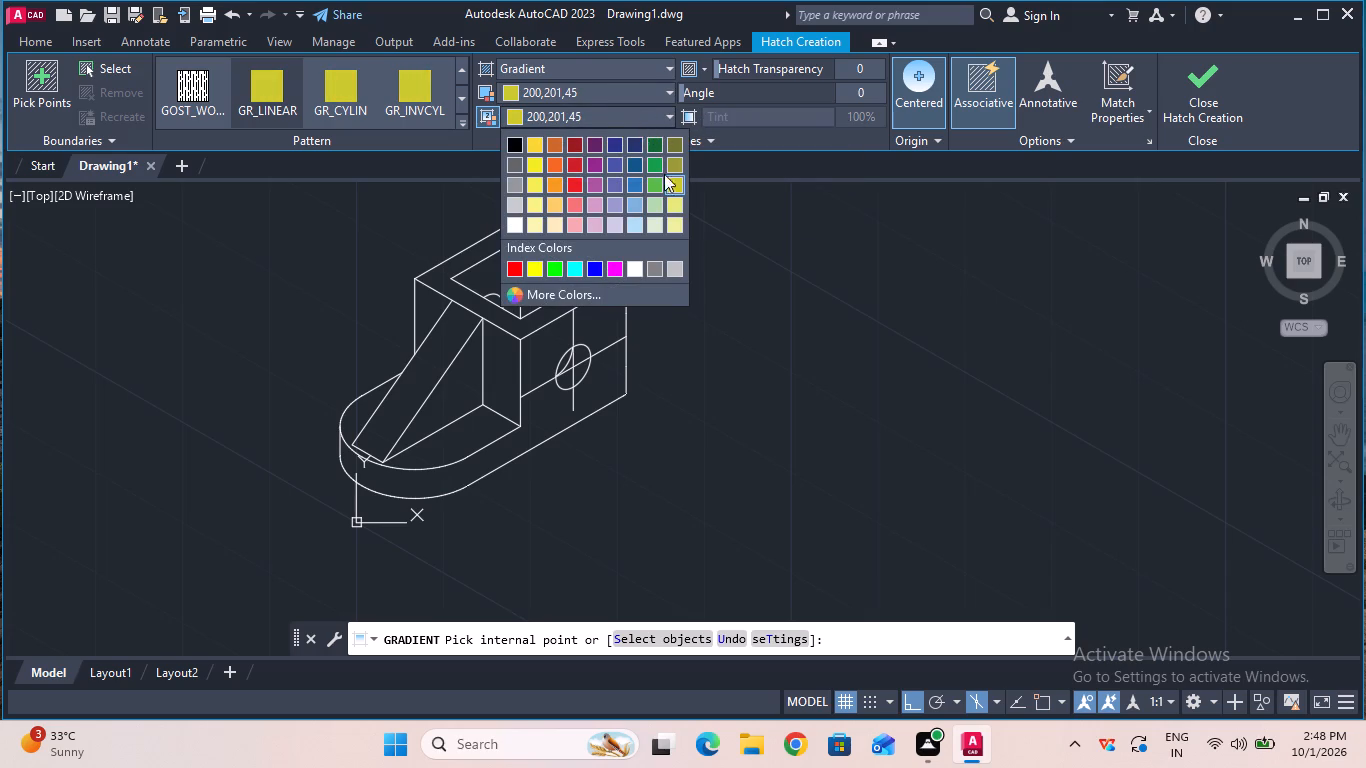
{"action": "left_click", "coordinate": [670, 207]}
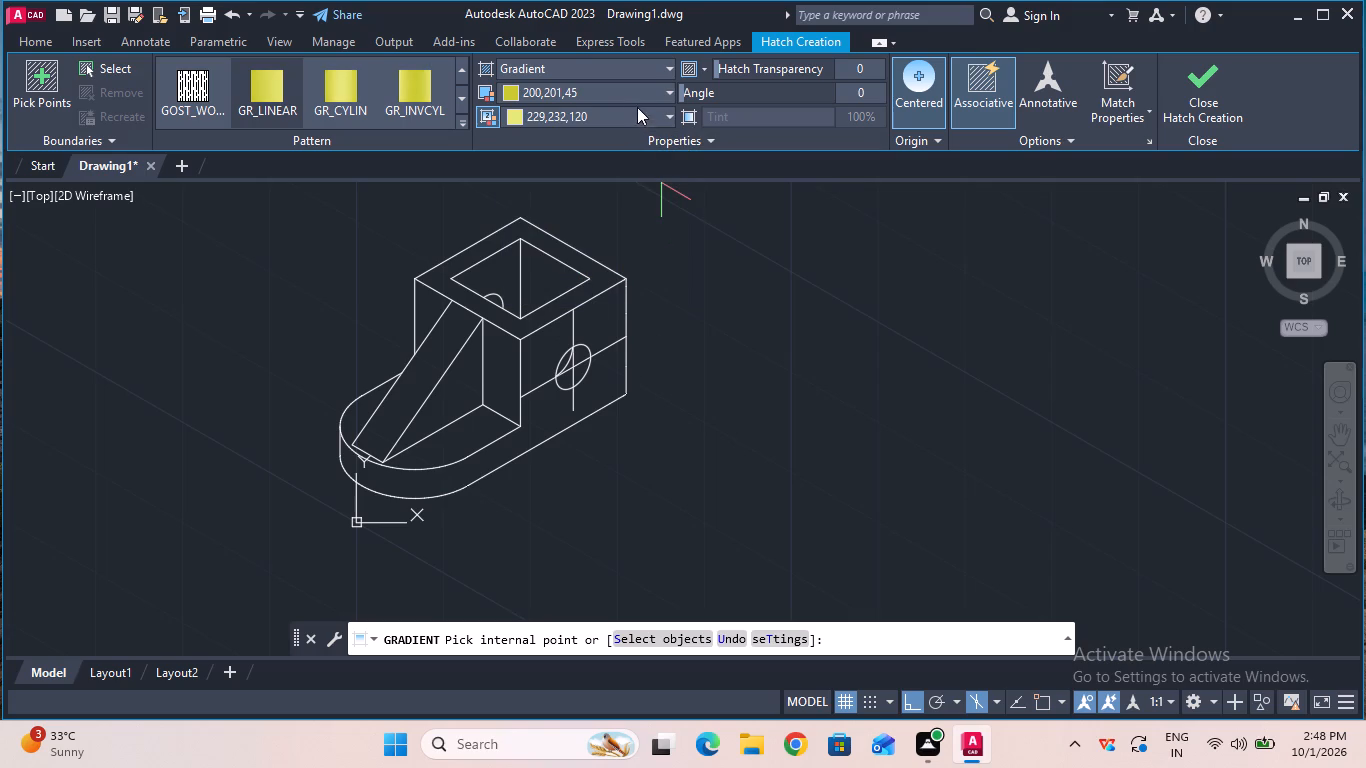
{"action": "left_click", "coordinate": [636, 98]}
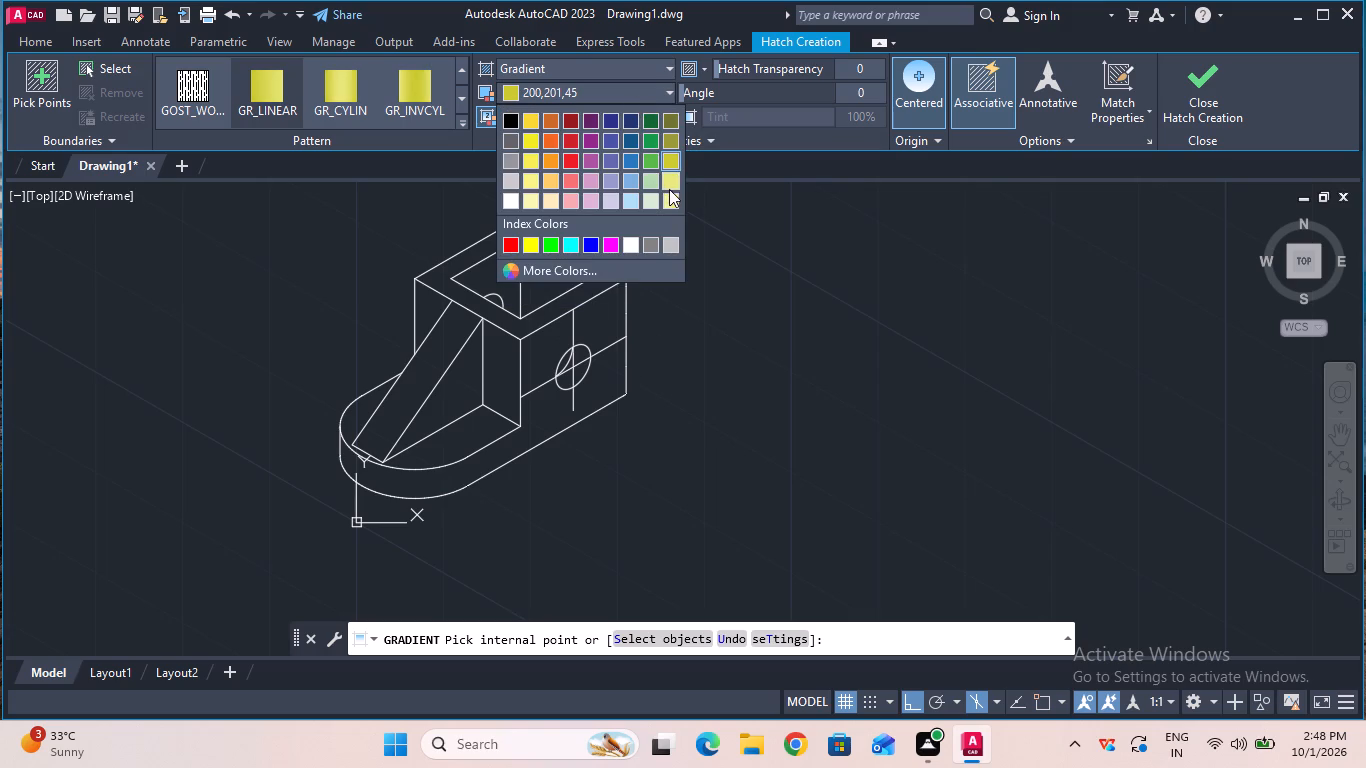
{"action": "left_click", "coordinate": [669, 184]}
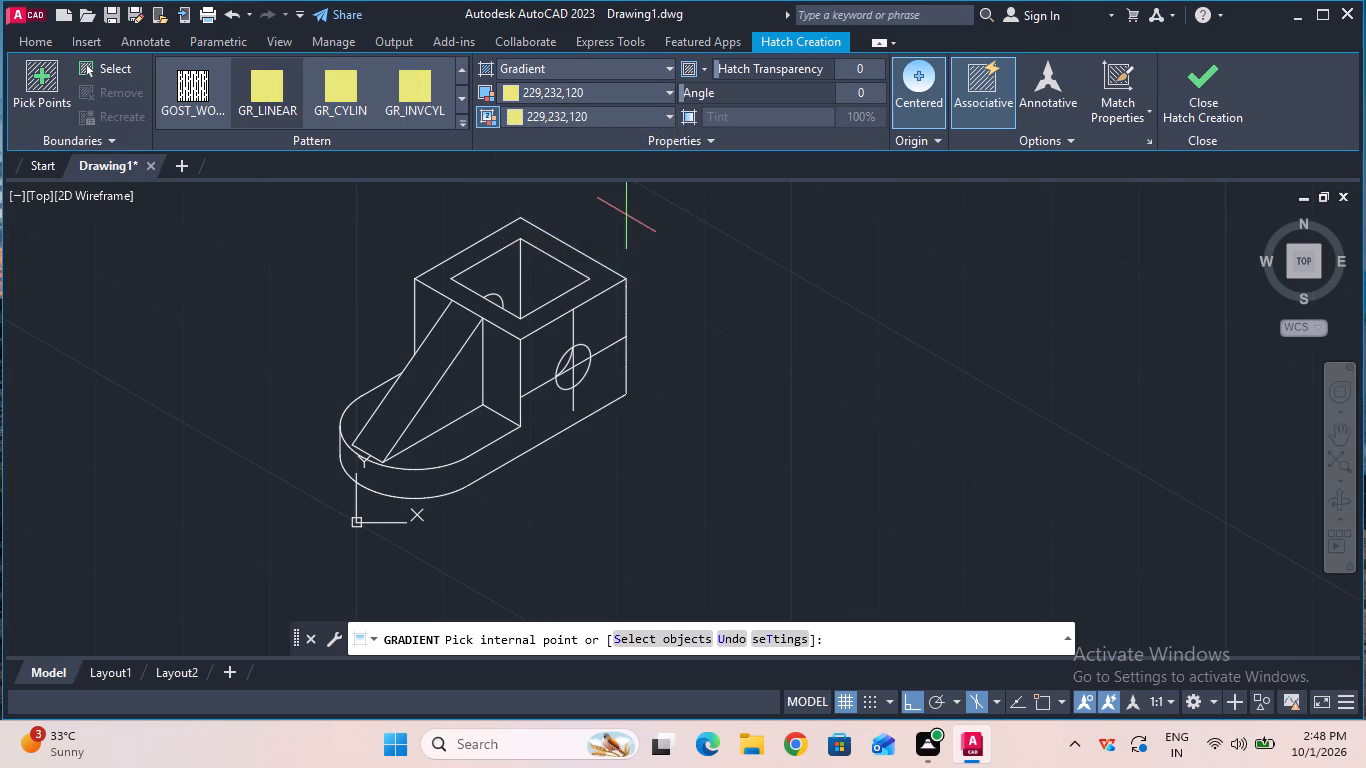
Fill the block's top rim and the side face around the hole, including the base's outer edge, with the gradient.
{"action": "left_click", "coordinate": [590, 269]}
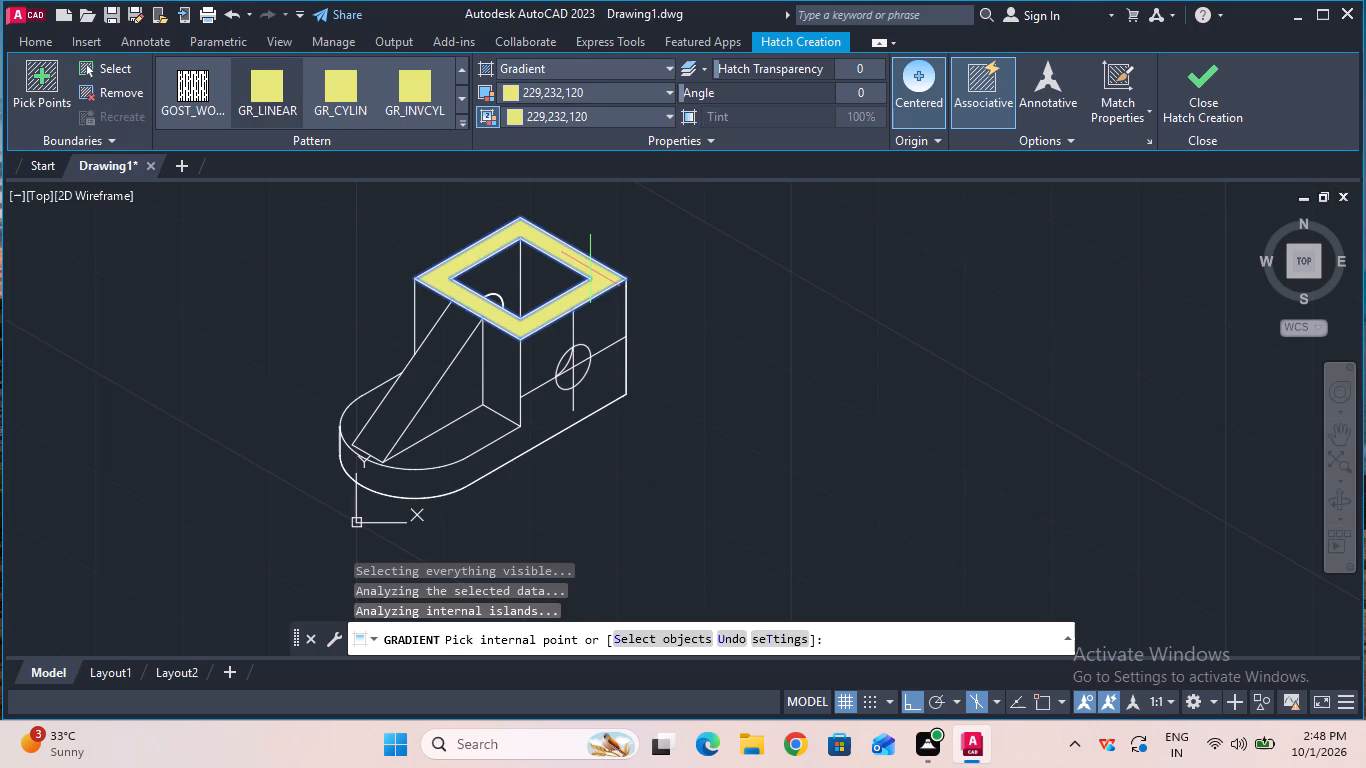
{"action": "left_click", "coordinate": [596, 311]}
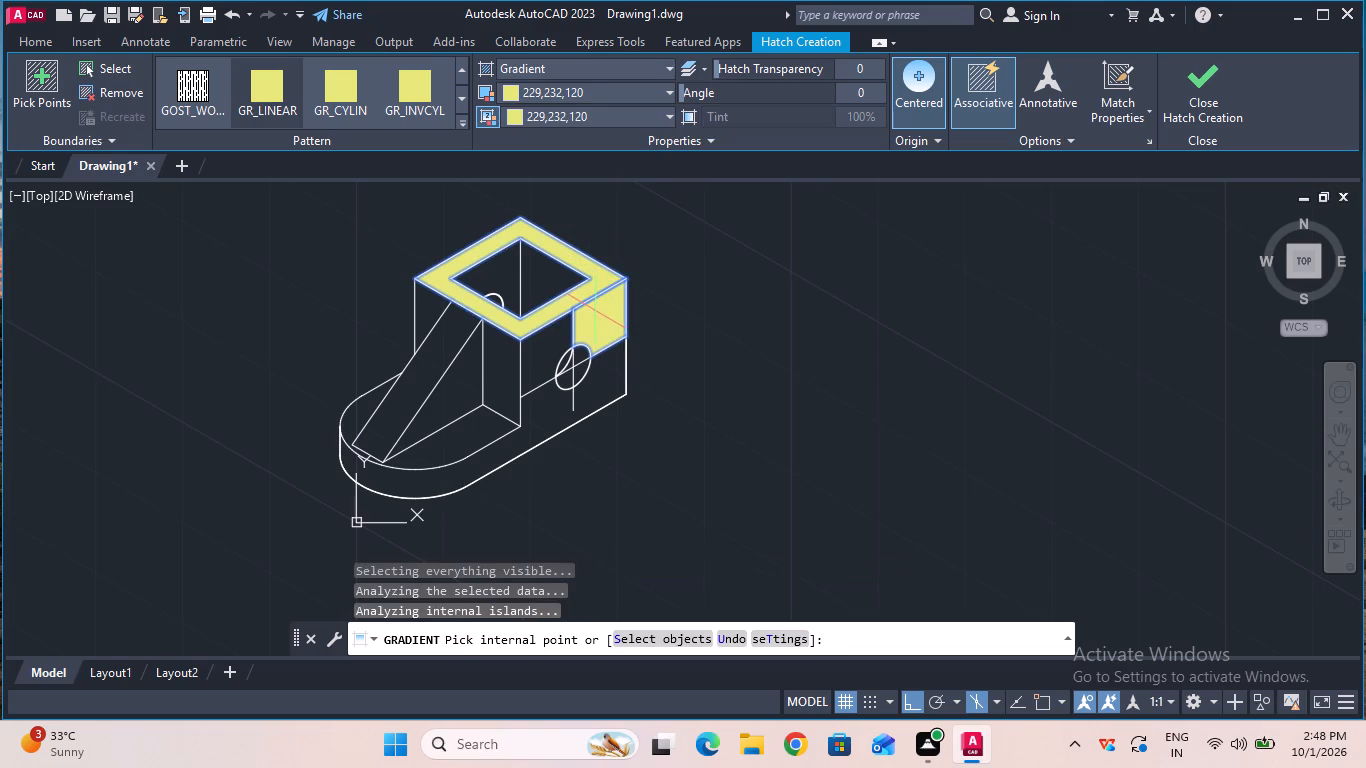
{"action": "left_click", "coordinate": [559, 337]}
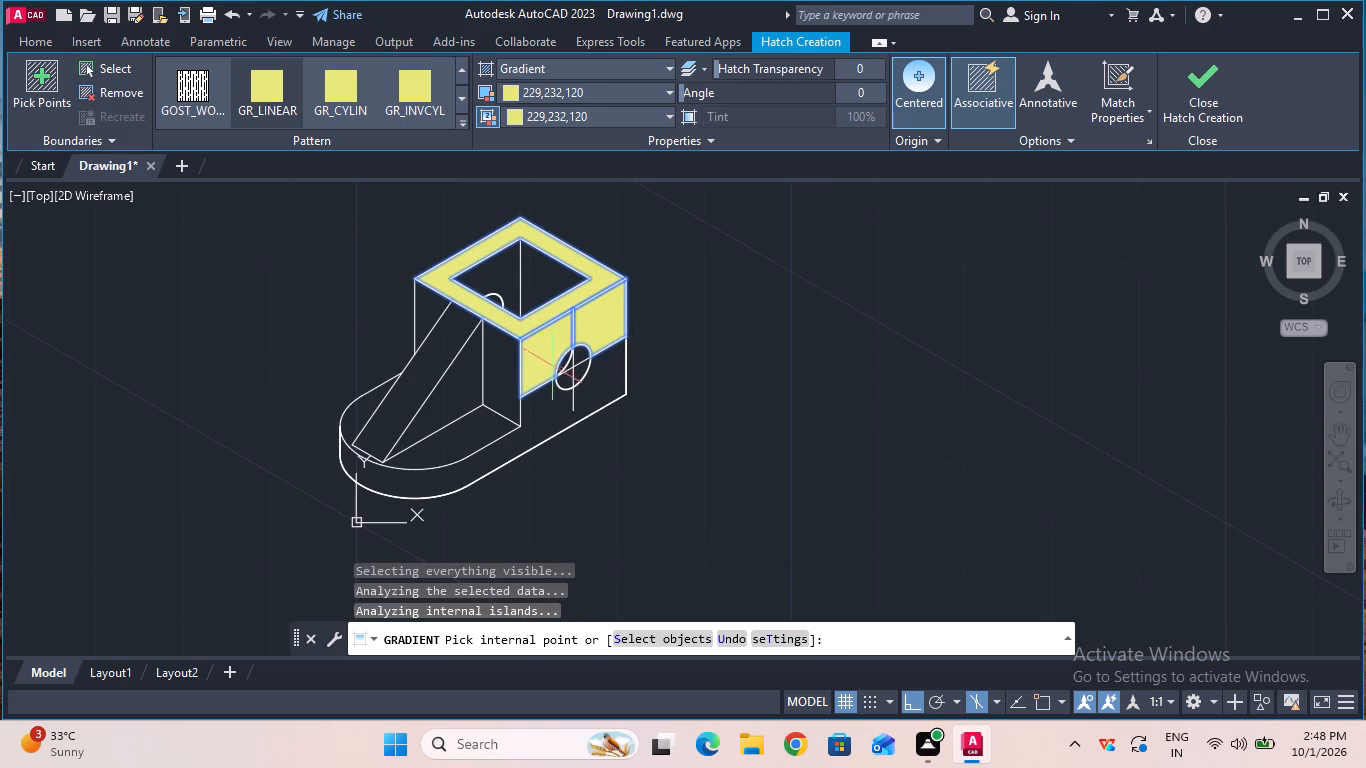
{"action": "left_click", "coordinate": [541, 407]}
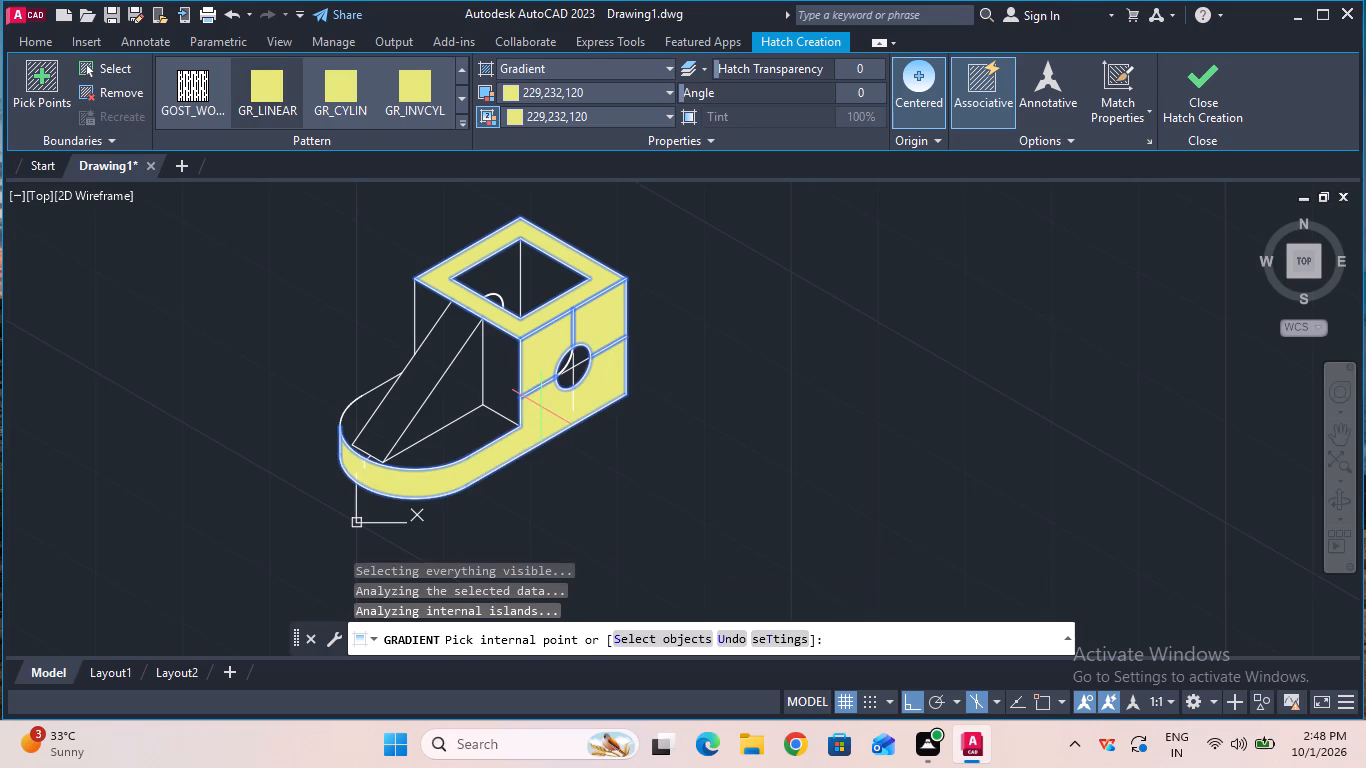
Fill the block's remaining outer faces, the base top, the rib faces and both inner walls of the top opening with the gradient.
{"action": "left_click", "coordinate": [512, 413]}
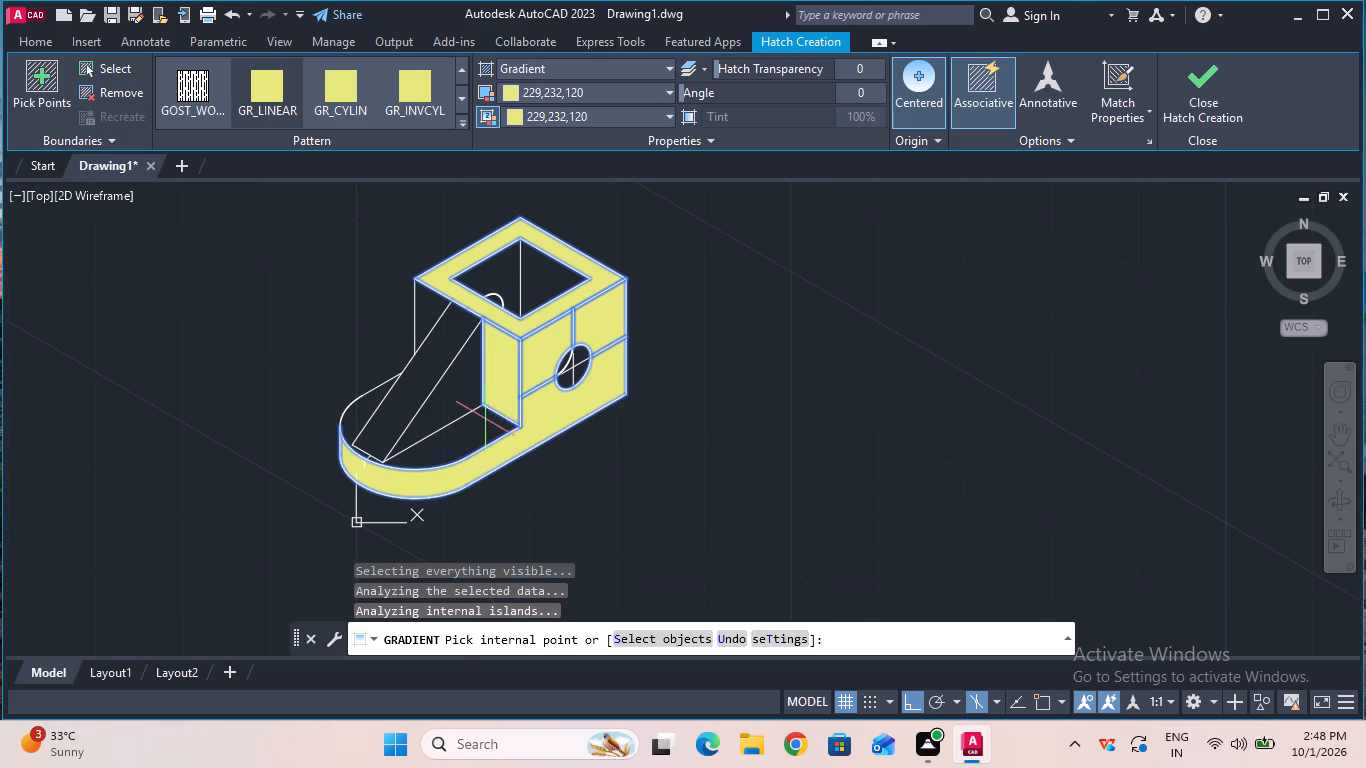
{"action": "left_click", "coordinate": [485, 419]}
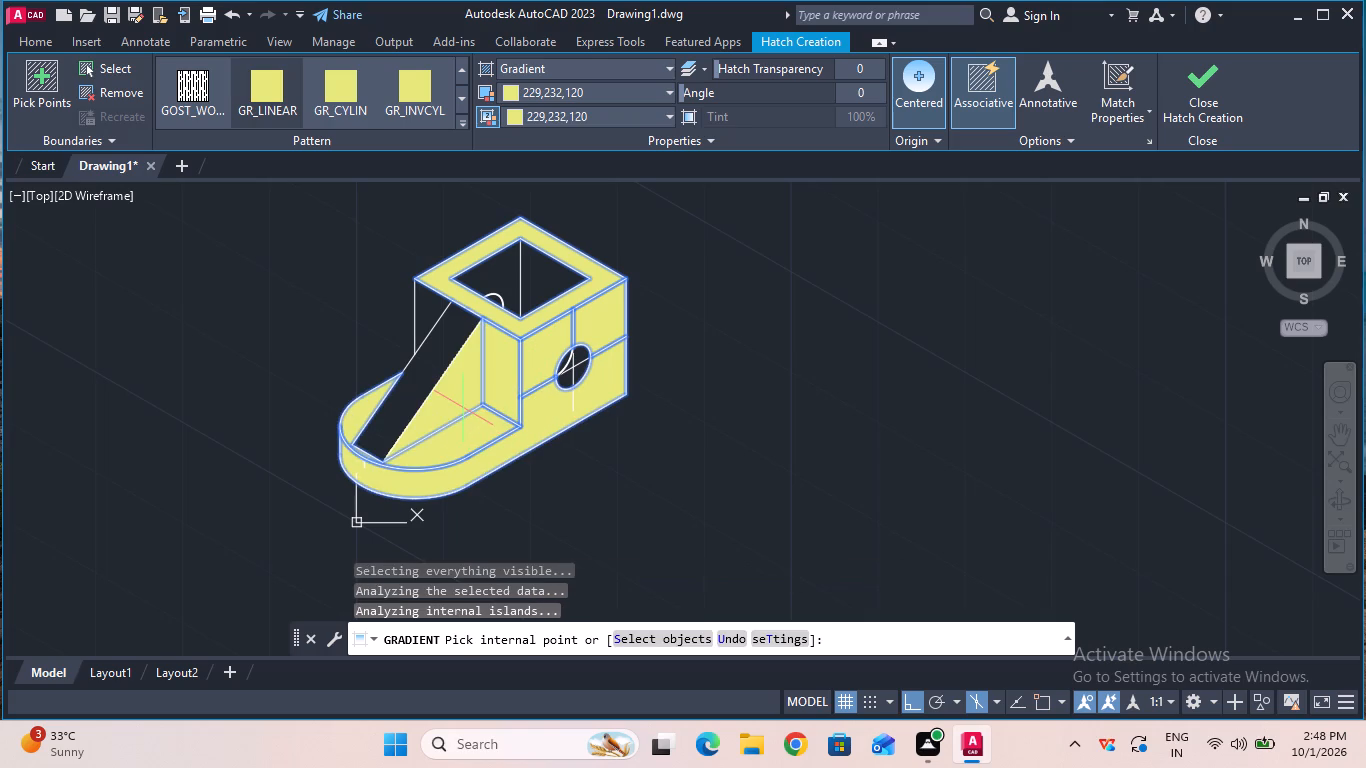
{"action": "left_click", "coordinate": [463, 408]}
{"action": "left_click", "coordinate": [421, 394]}
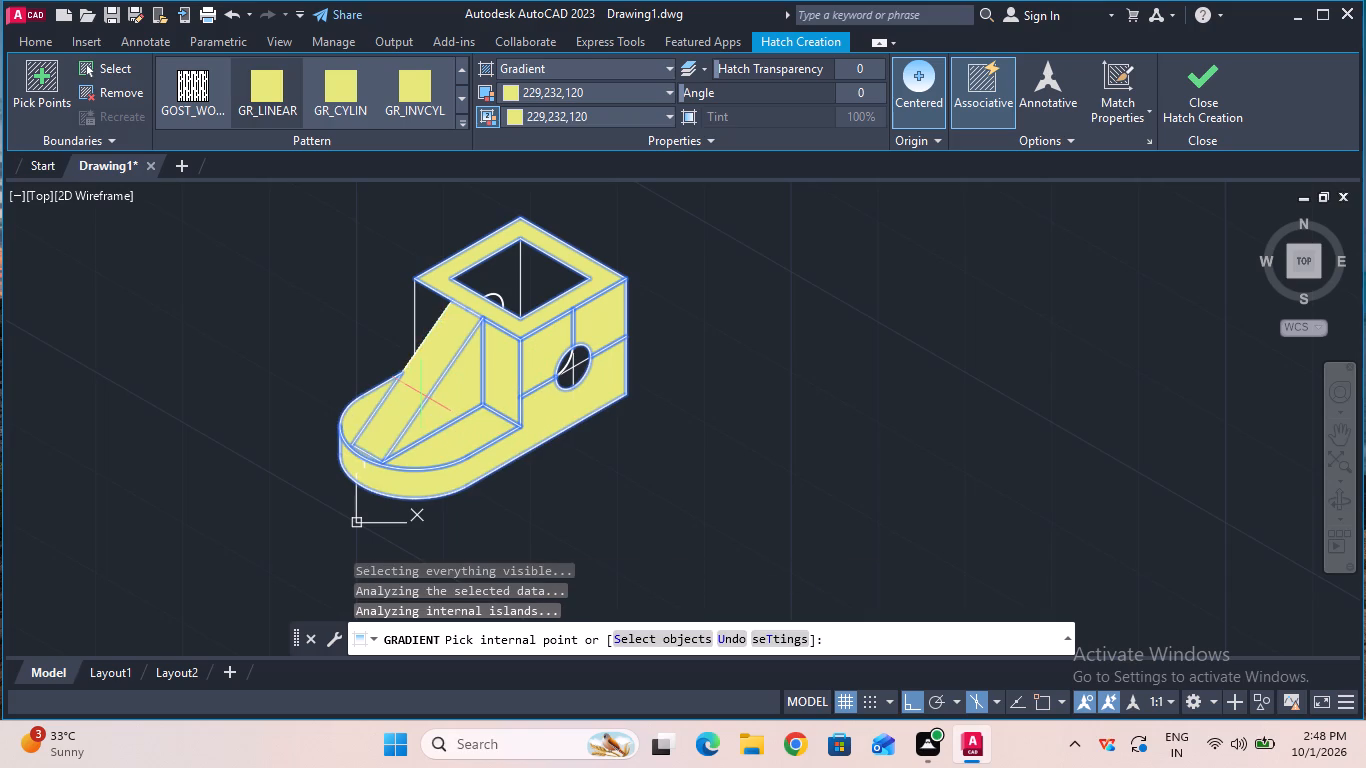
{"action": "left_click", "coordinate": [423, 313]}
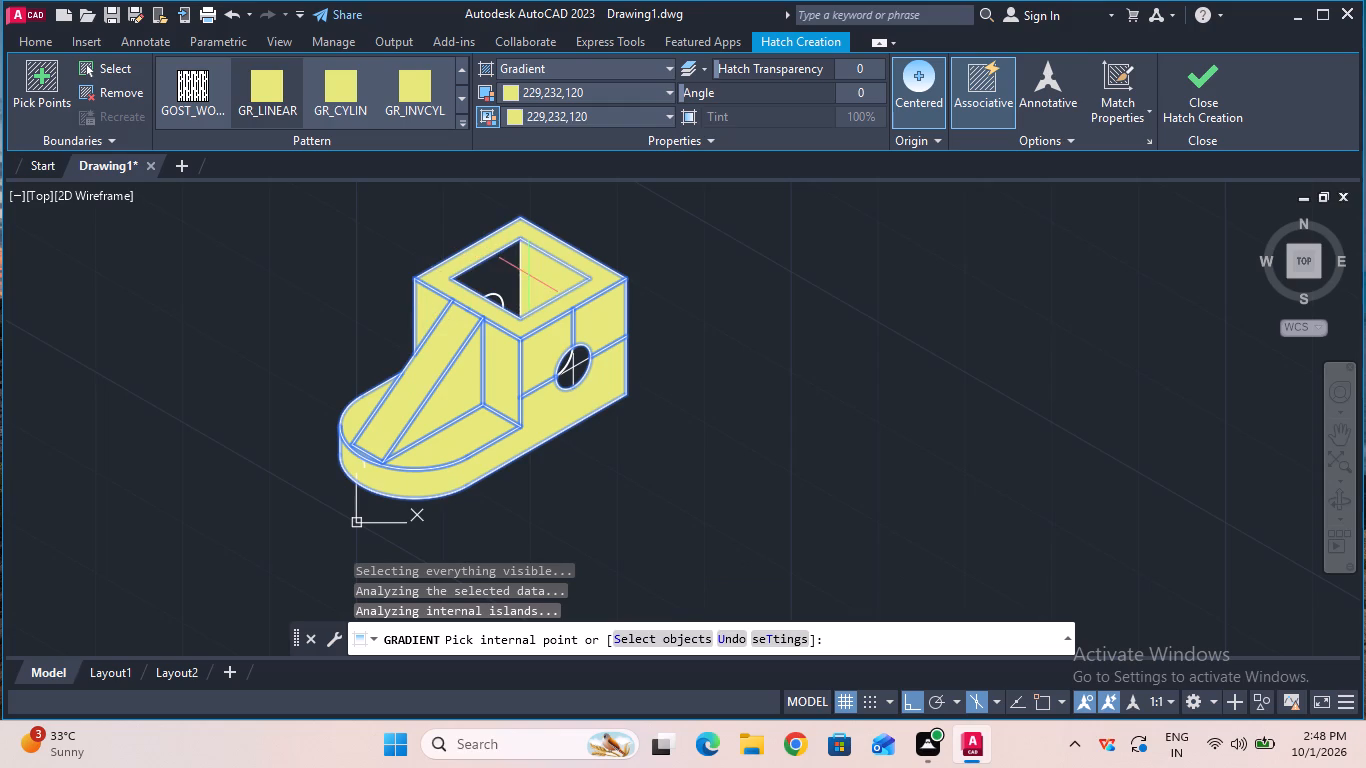
{"action": "left_click", "coordinate": [498, 276]}
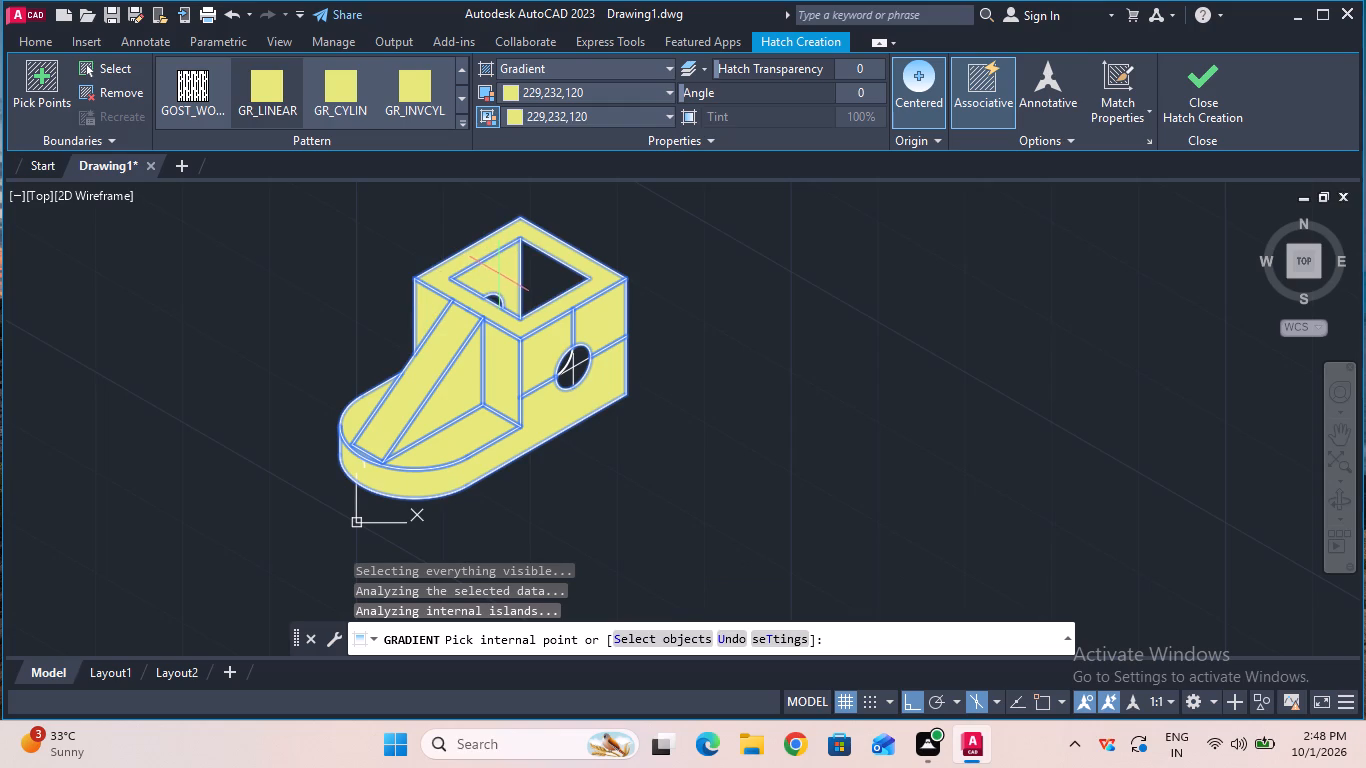
{"action": "left_click", "coordinate": [534, 274]}
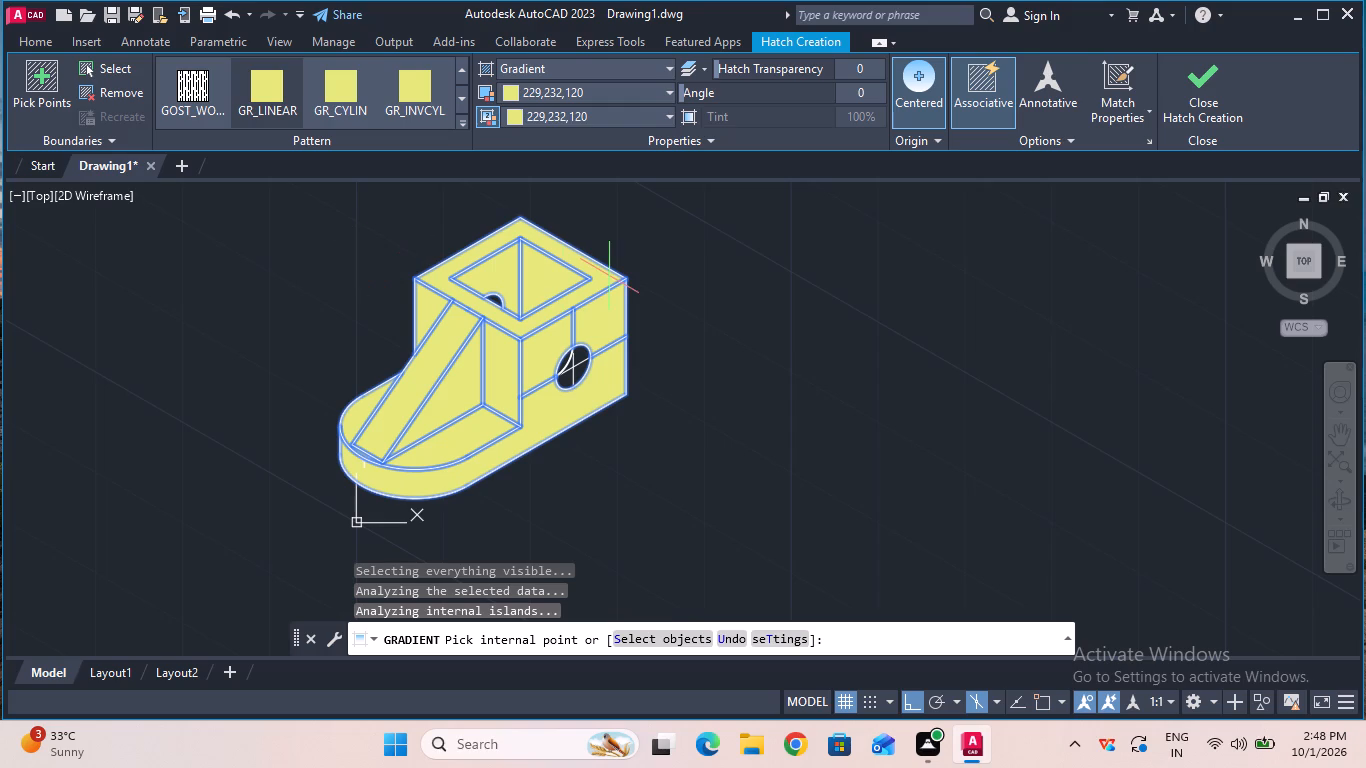
Fill the through hole's interior regions on the side face with the gradient, except the see-through sliver, and finish the hatch.
{"action": "left_click", "coordinate": [665, 119]}
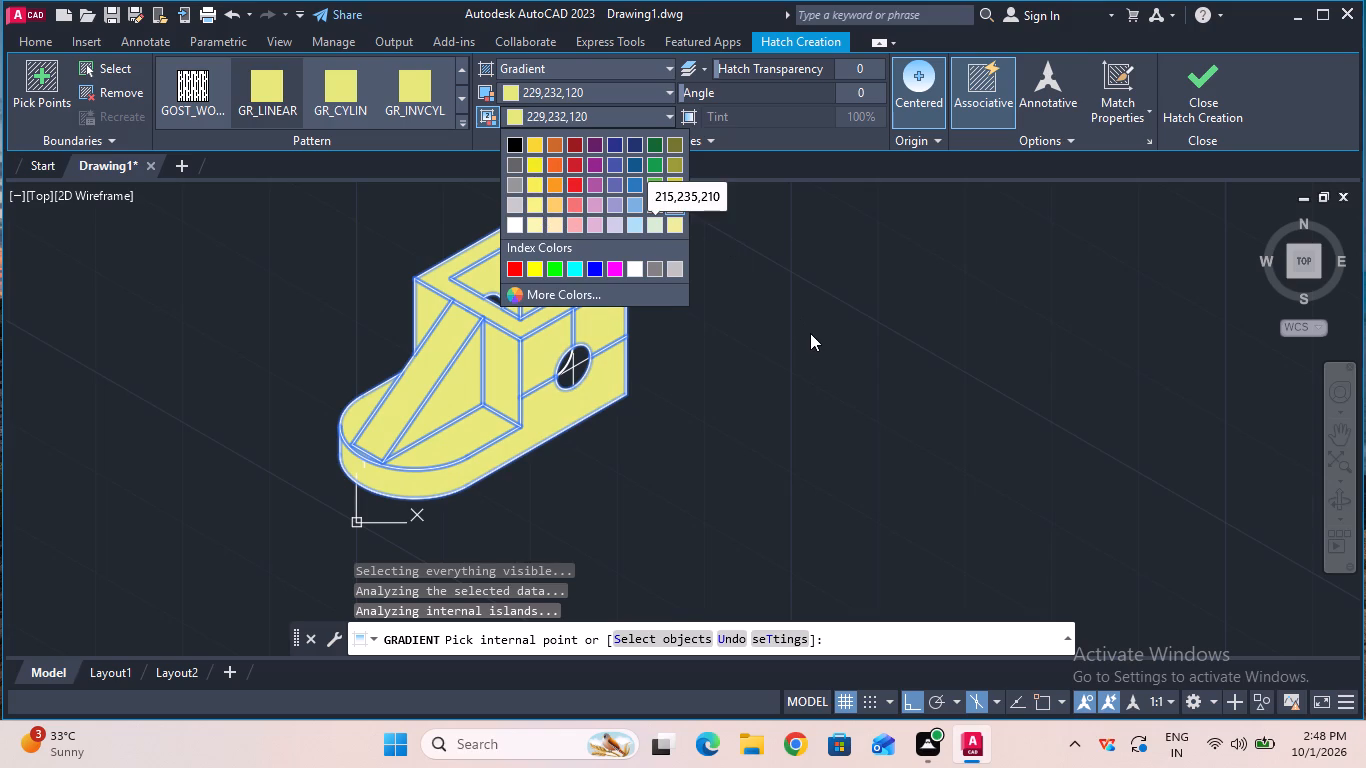
{"action": "key", "text": "Escape"}
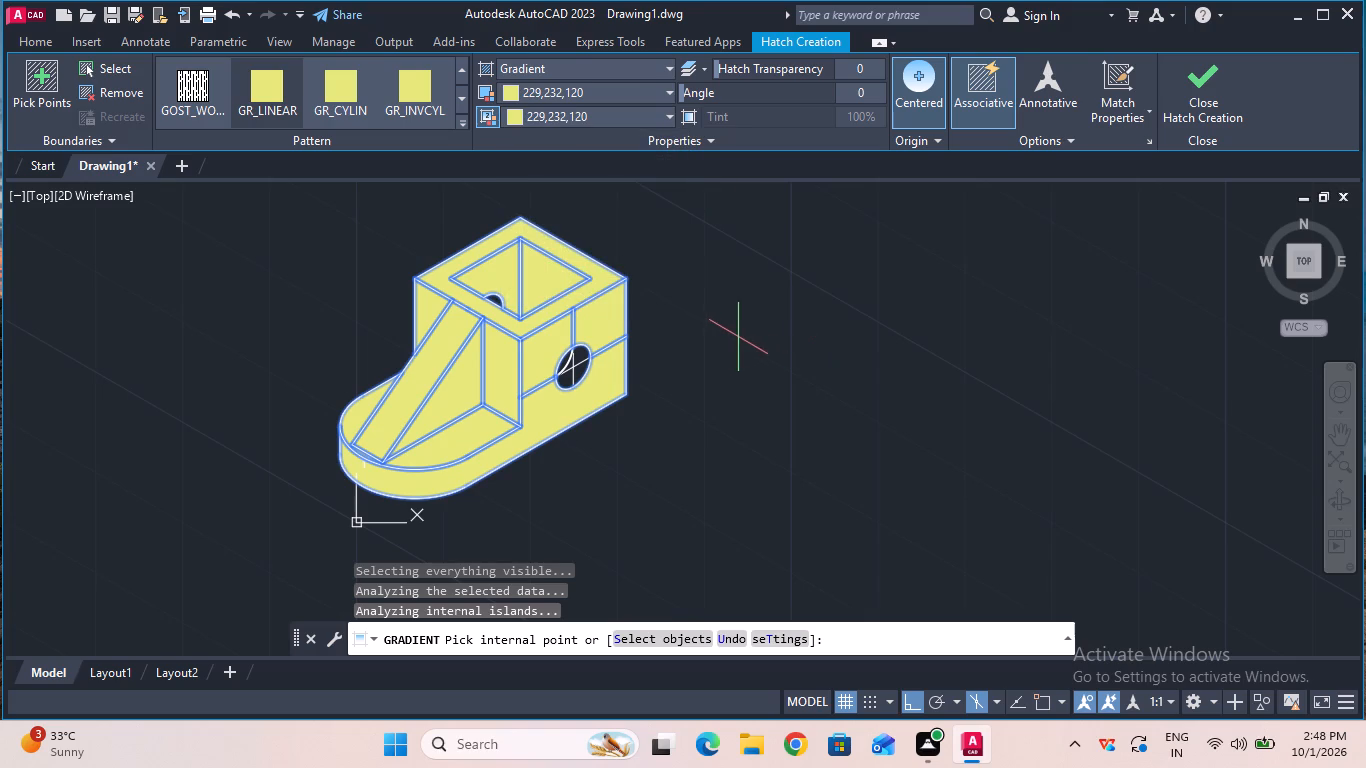
{"action": "left_click", "coordinate": [579, 355]}
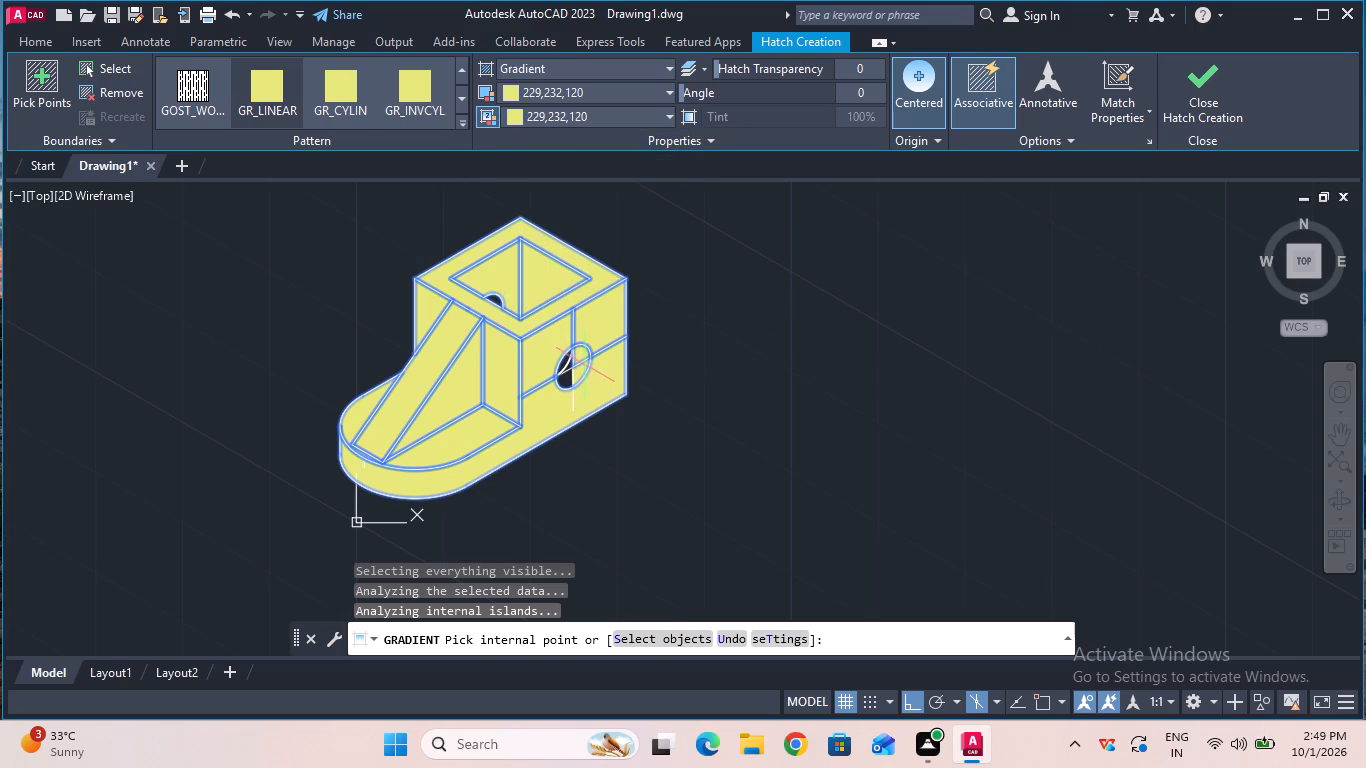
{"action": "left_click", "coordinate": [585, 366]}
{"action": "left_click", "coordinate": [570, 374]}
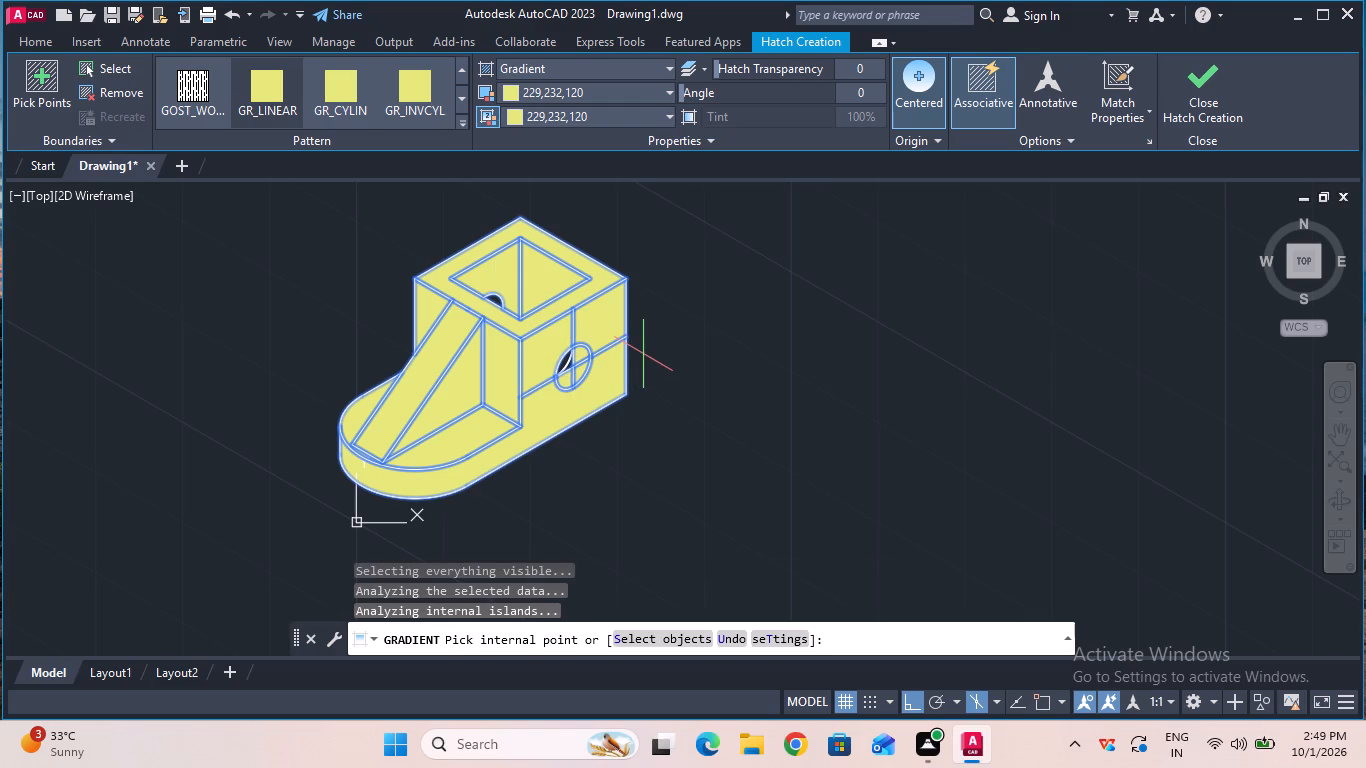
{"action": "scroll", "coordinate": [591, 360], "scroll_direction": "up", "scroll_amount": 2, "text": "ctrl"}
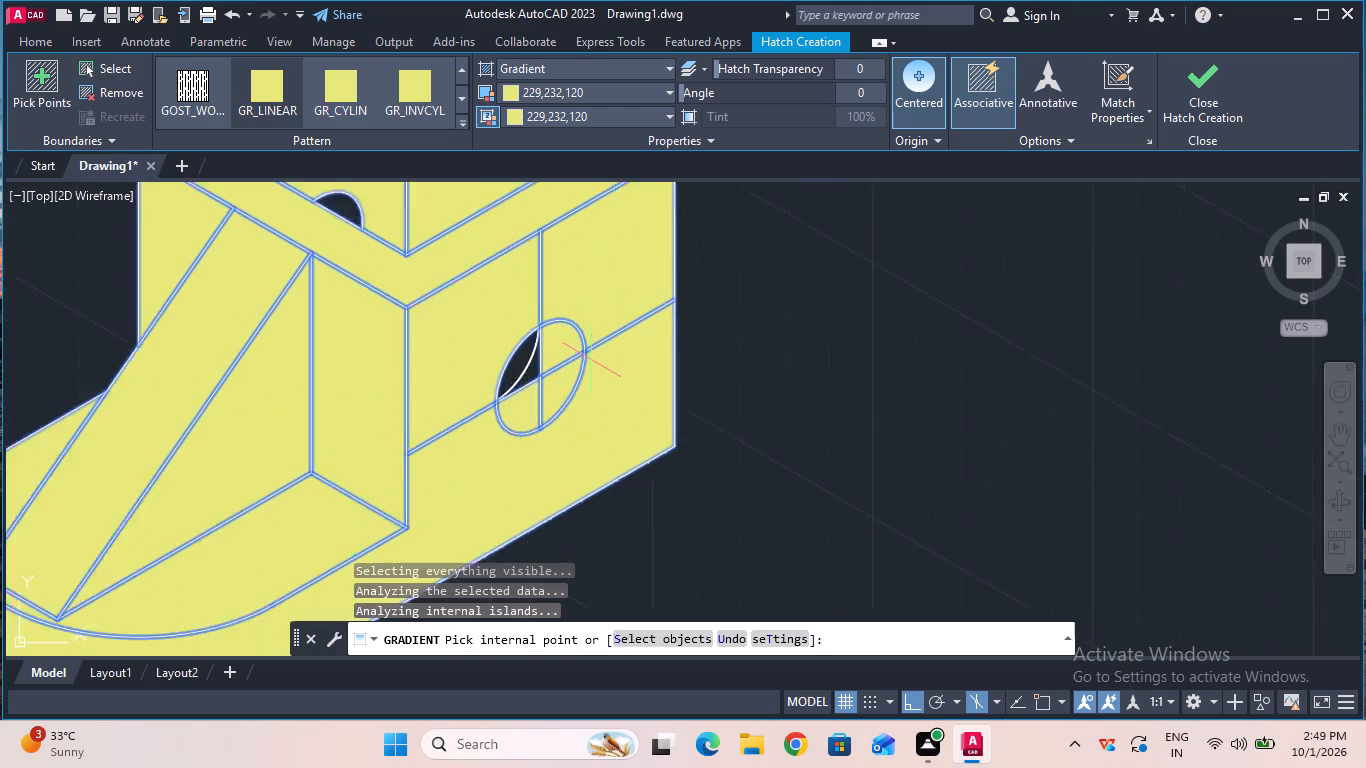
{"action": "scroll", "coordinate": [591, 360], "scroll_direction": "up", "scroll_amount": 2, "text": "ctrl"}
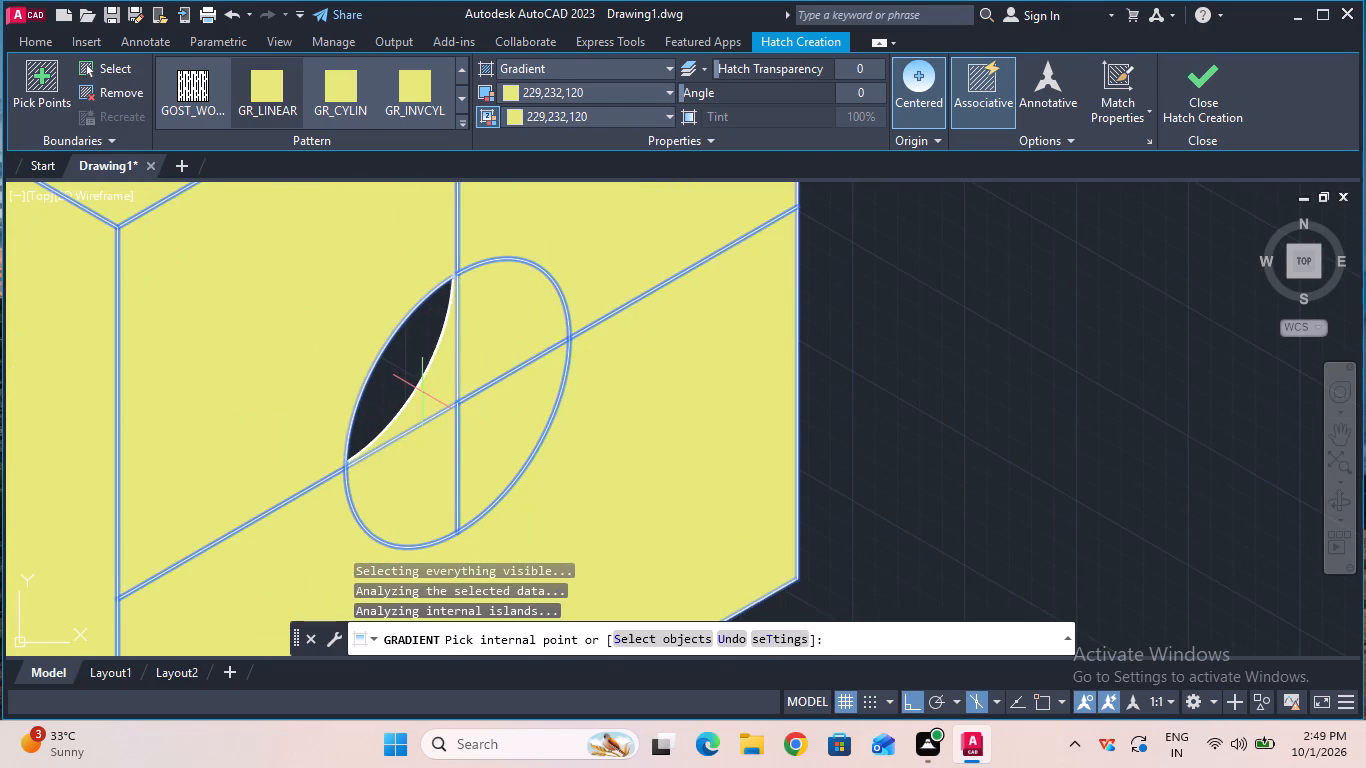
{"action": "left_click", "coordinate": [423, 391]}
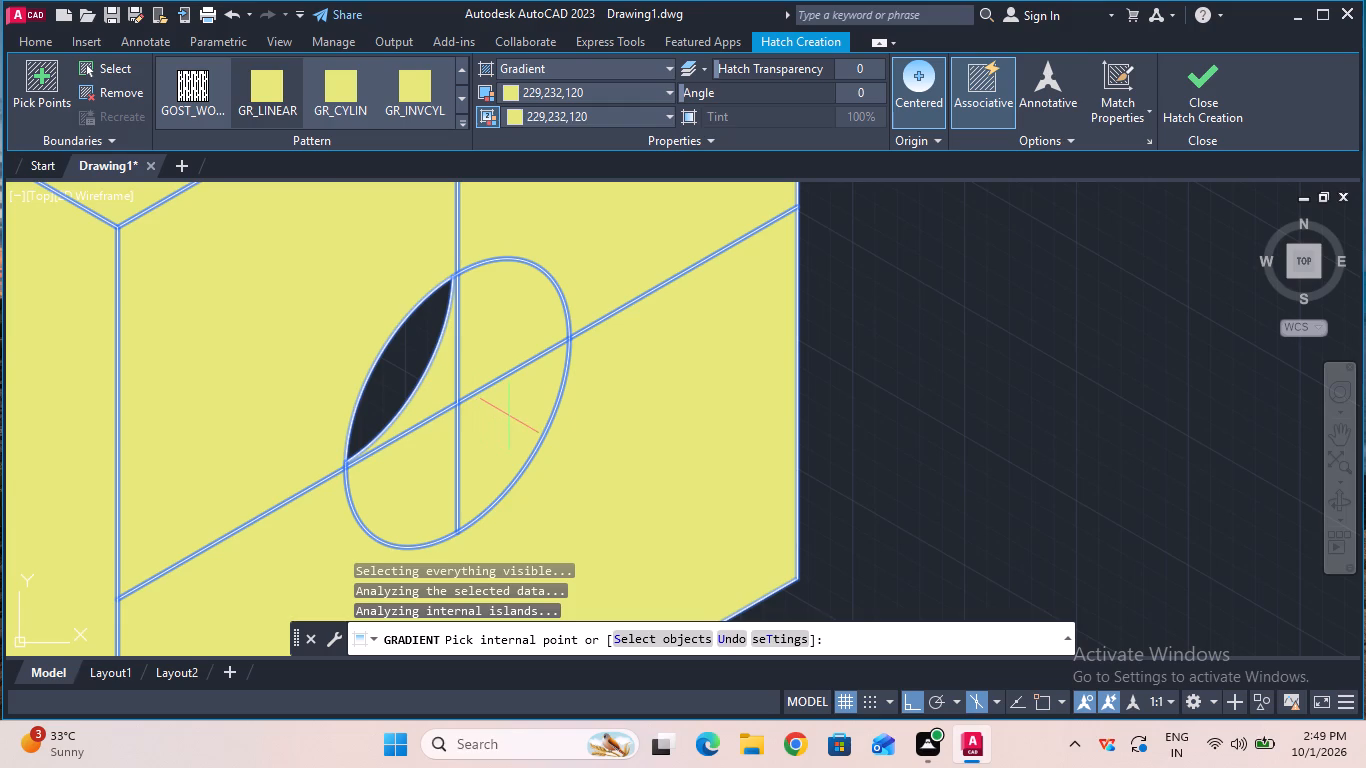
{"action": "scroll", "coordinate": [509, 416], "scroll_direction": "down", "scroll_amount": 4, "text": "ctrl"}
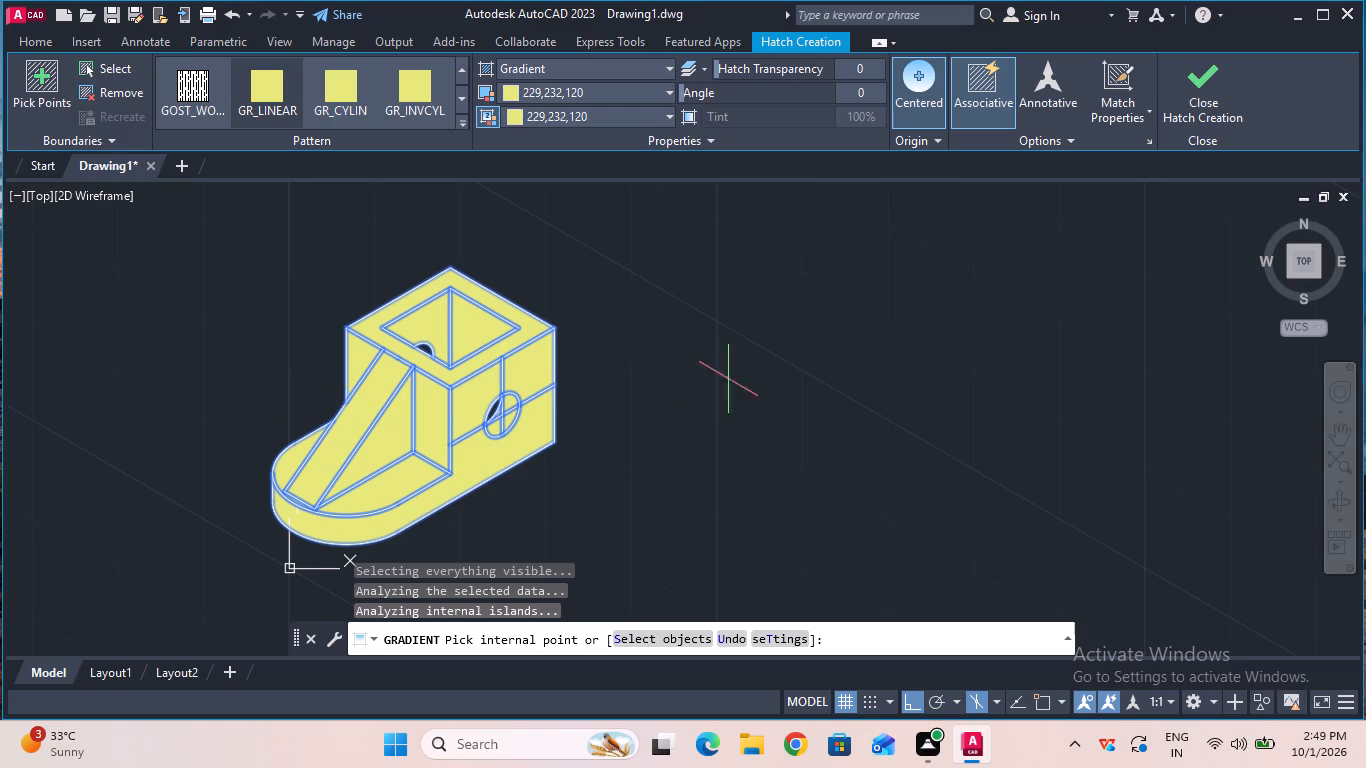
{"action": "left_click", "coordinate": [1182, 118]}
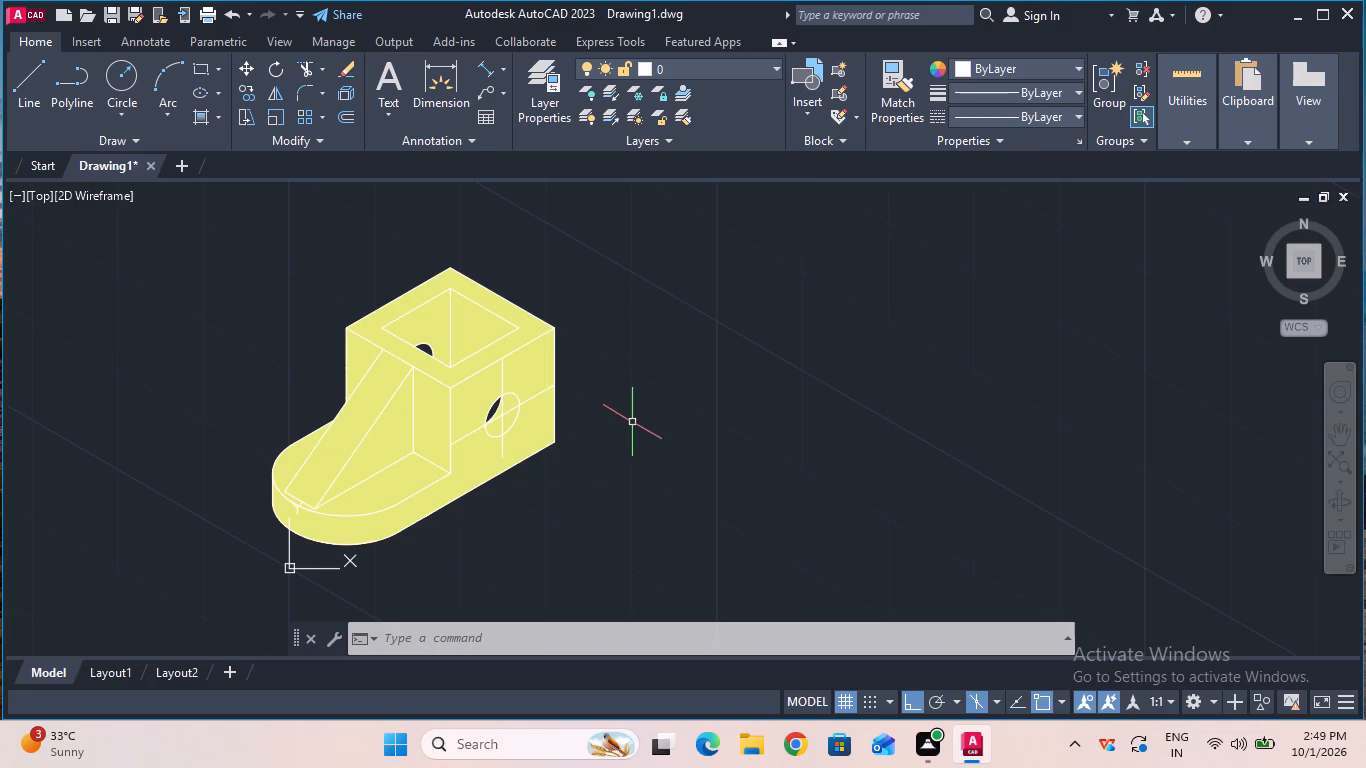
Turn off log file recording with the LOGFILEOFF command.
{"action": "double_click", "coordinate": [552, 633]}
{"action": "type", "text": "log"}
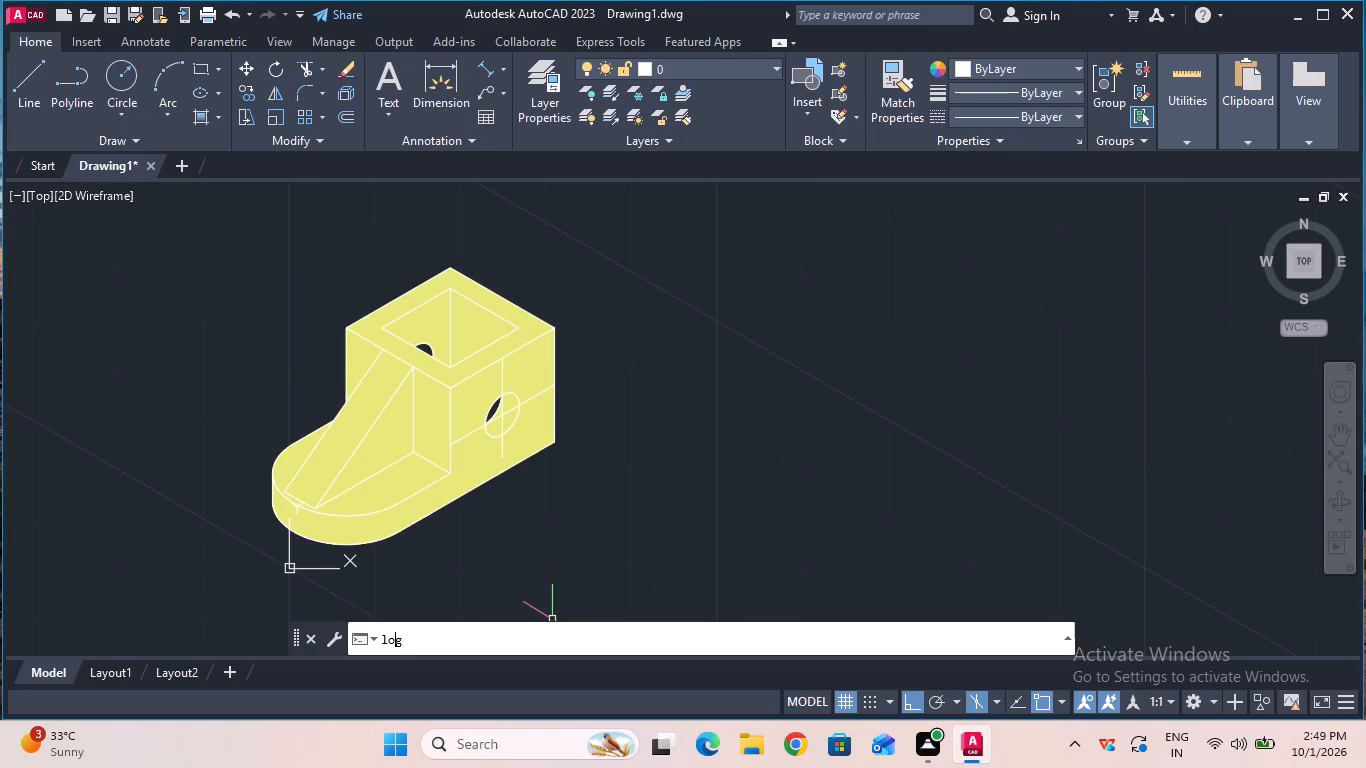
{"action": "left_click", "coordinate": [468, 494]}
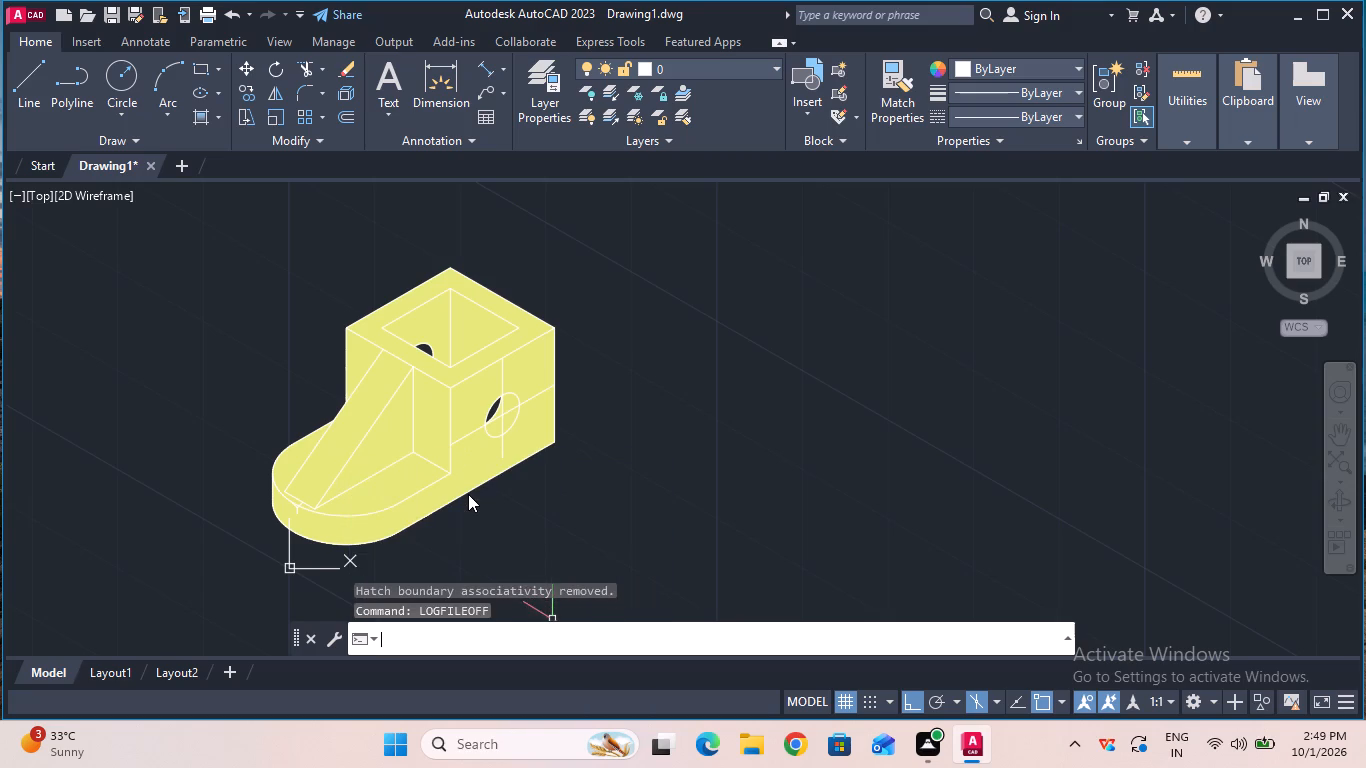
Save the drawing in Documents as Hollow Housing with a support Rib, in AutoCAD 2018 Drawing format.
{"action": "left_click", "coordinate": [113, 20]}
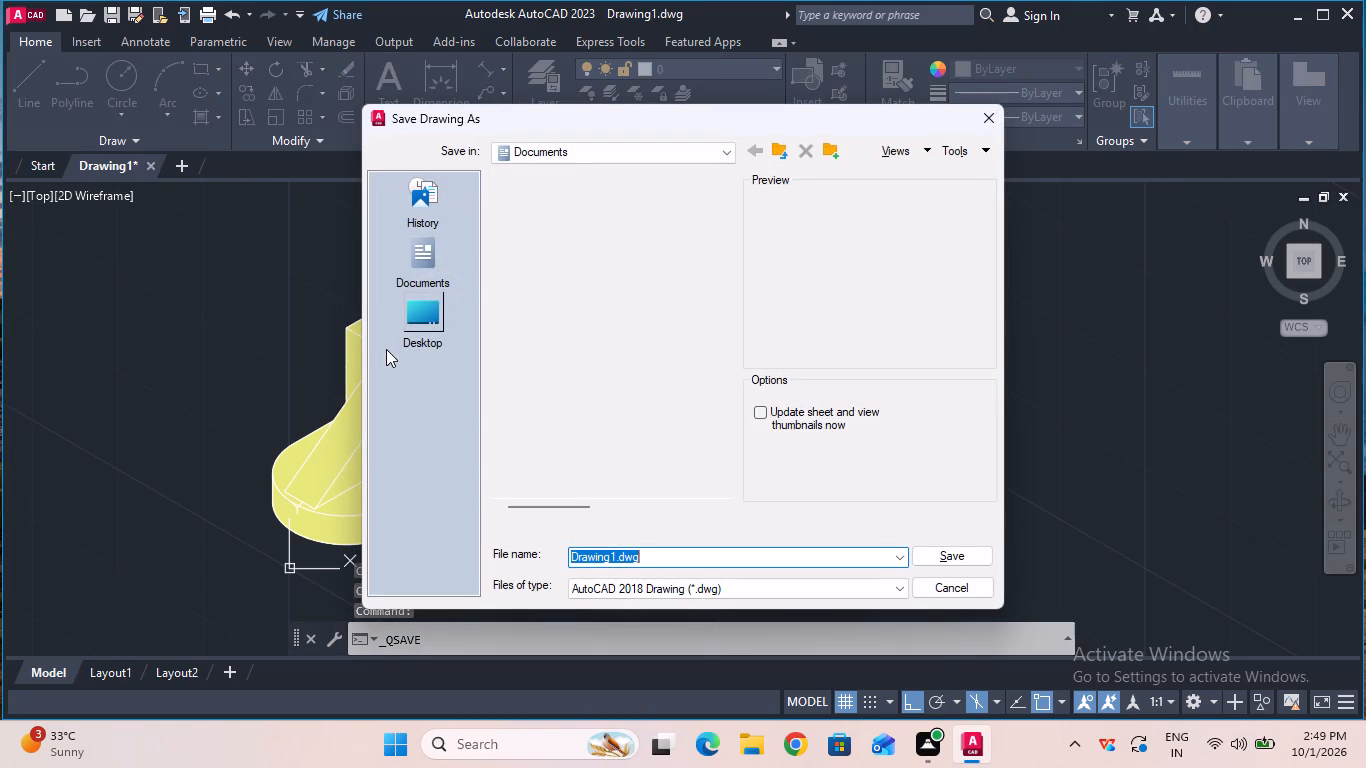
{"action": "key", "text": "BackSpace"}
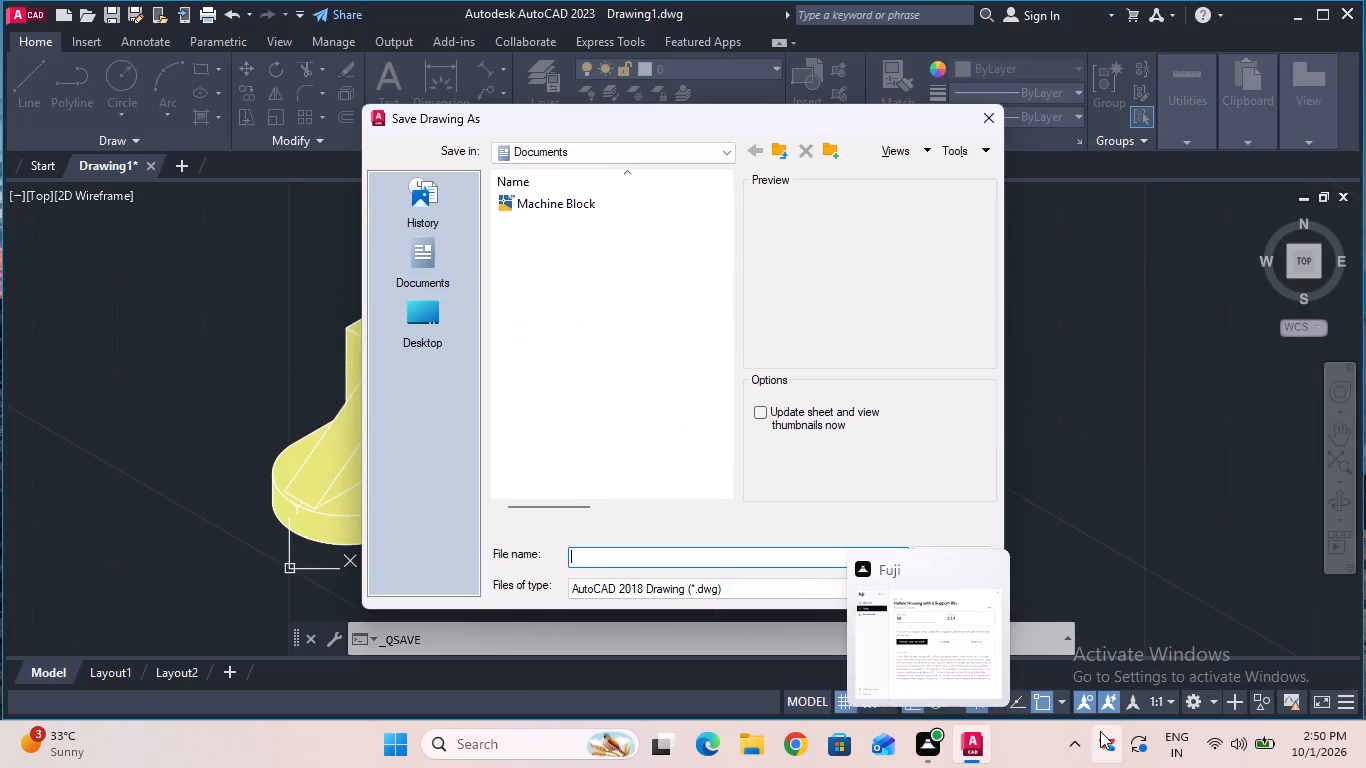
{"action": "left_click", "coordinate": [773, 553]}
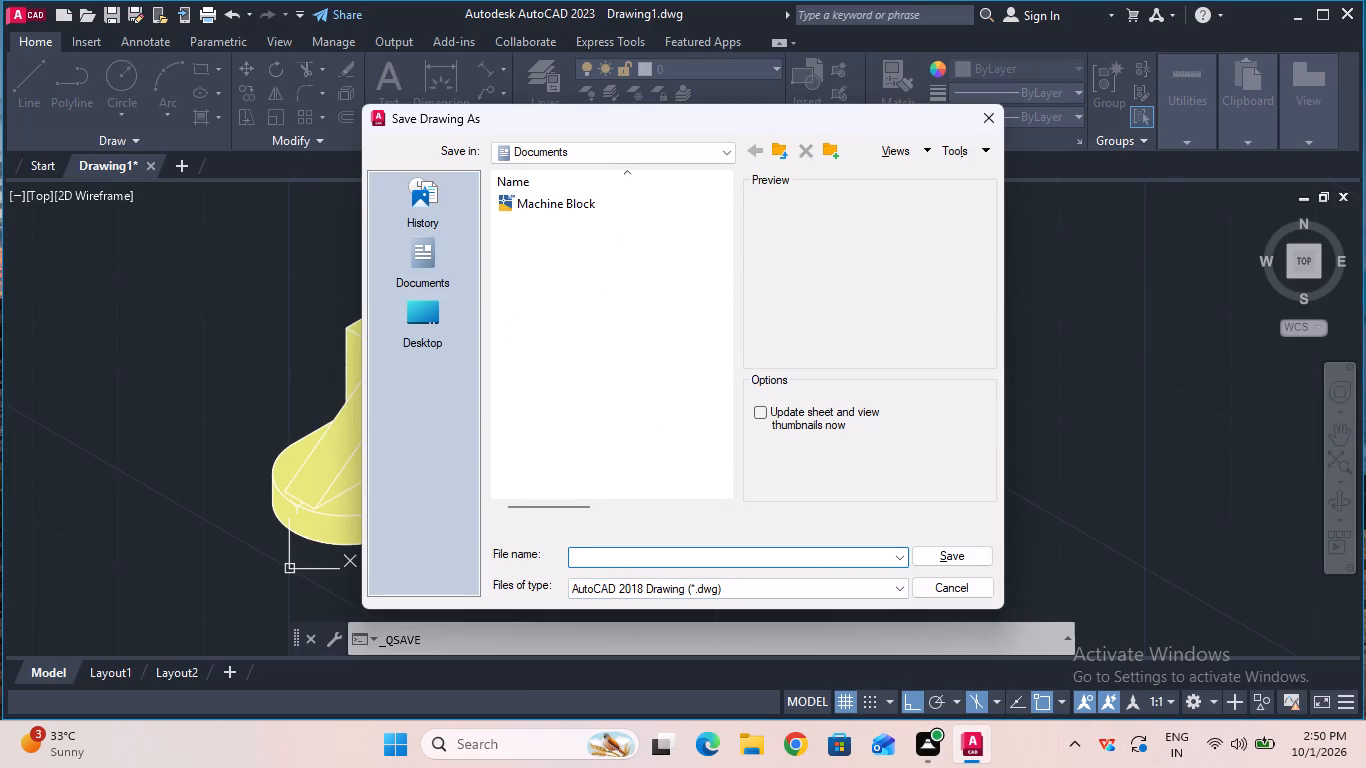
{"action": "key", "text": "h"}
{"action": "type", "text": "ollow"}
{"action": "key", "text": "space"}
{"action": "key", "text": "h"}
{"action": "type", "text": "ousing with"}
{"action": "key", "text": "space"}
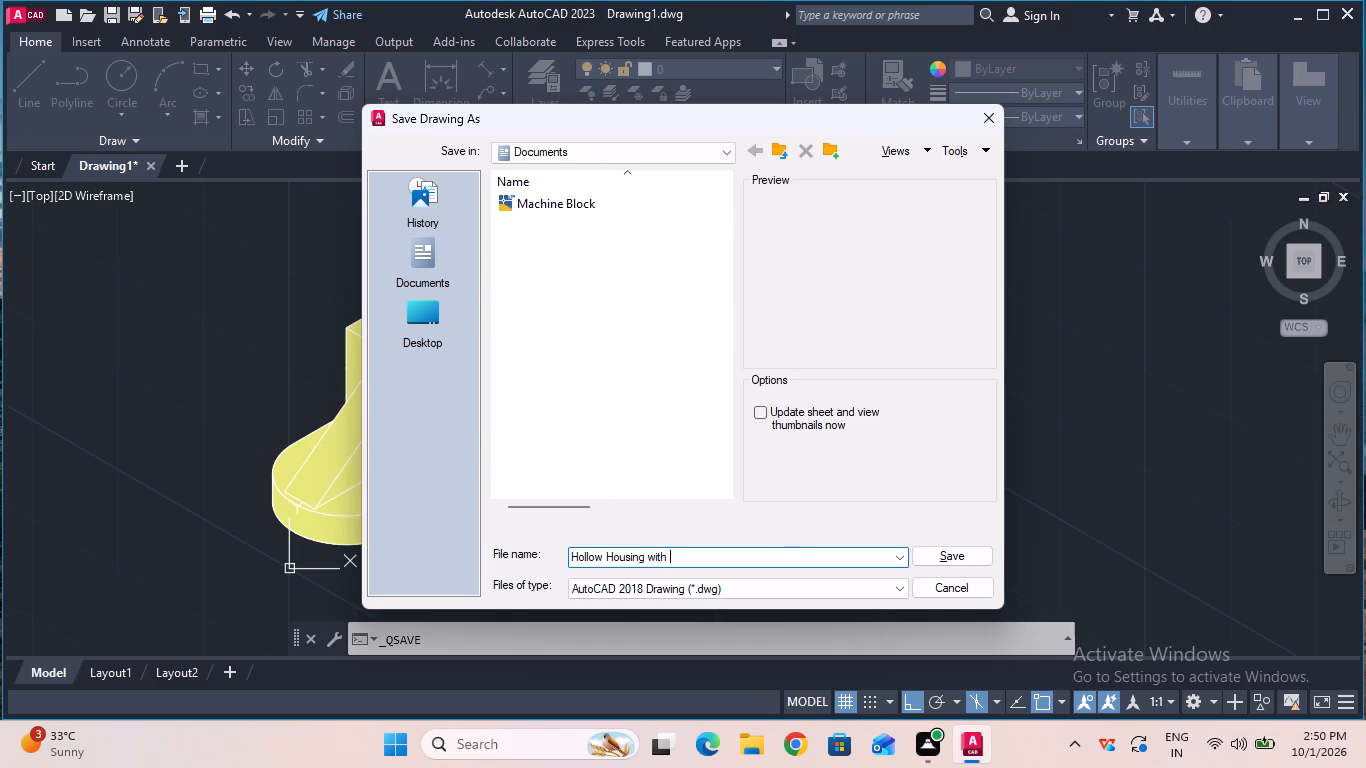
{"action": "type", "text": "a support"}
{"action": "key", "text": "space"}
{"action": "key", "text": "r"}
{"action": "type", "text": "ib"}
{"action": "left_click", "coordinate": [948, 551]}
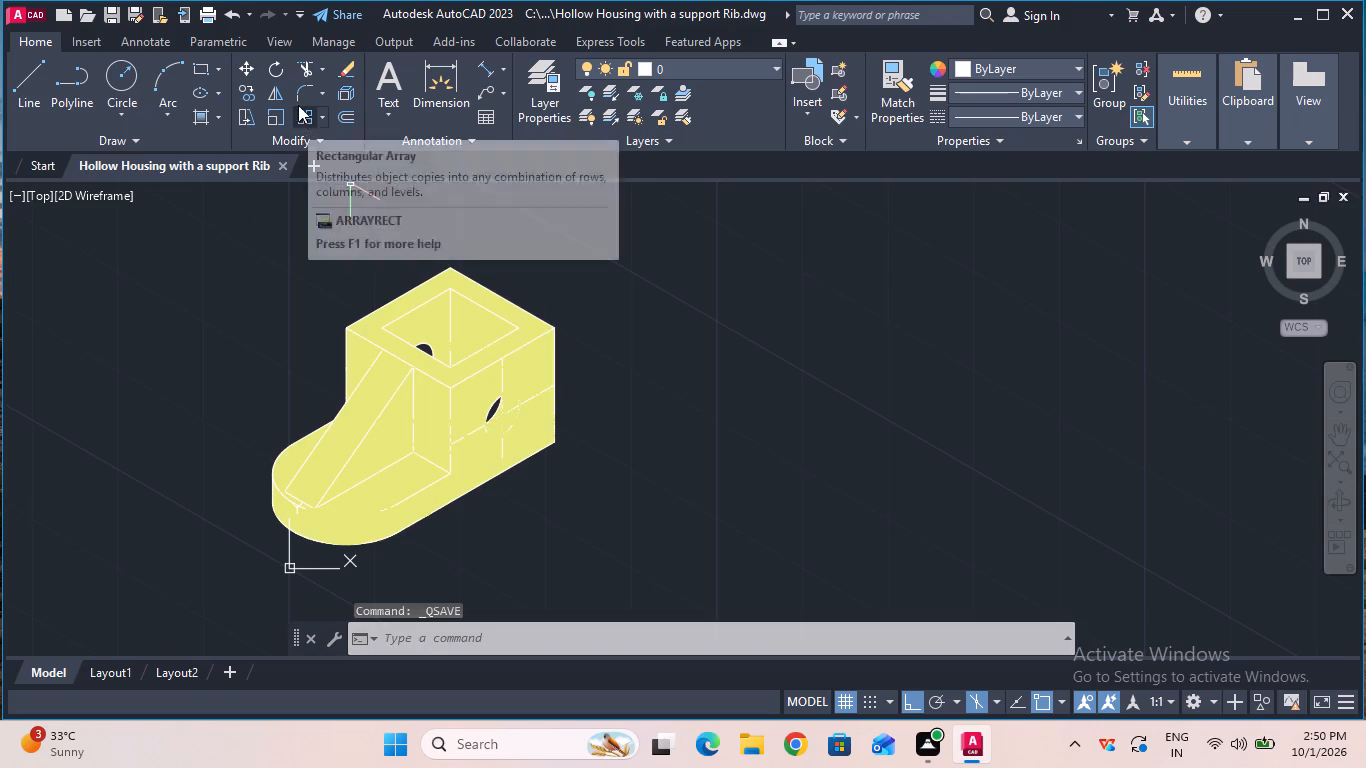
Set up a centred plot on ISO A4 (297.00 x 210.00 MM) paper, with a window around the whole block as plot area.
{"action": "left_click", "coordinate": [215, 24]}
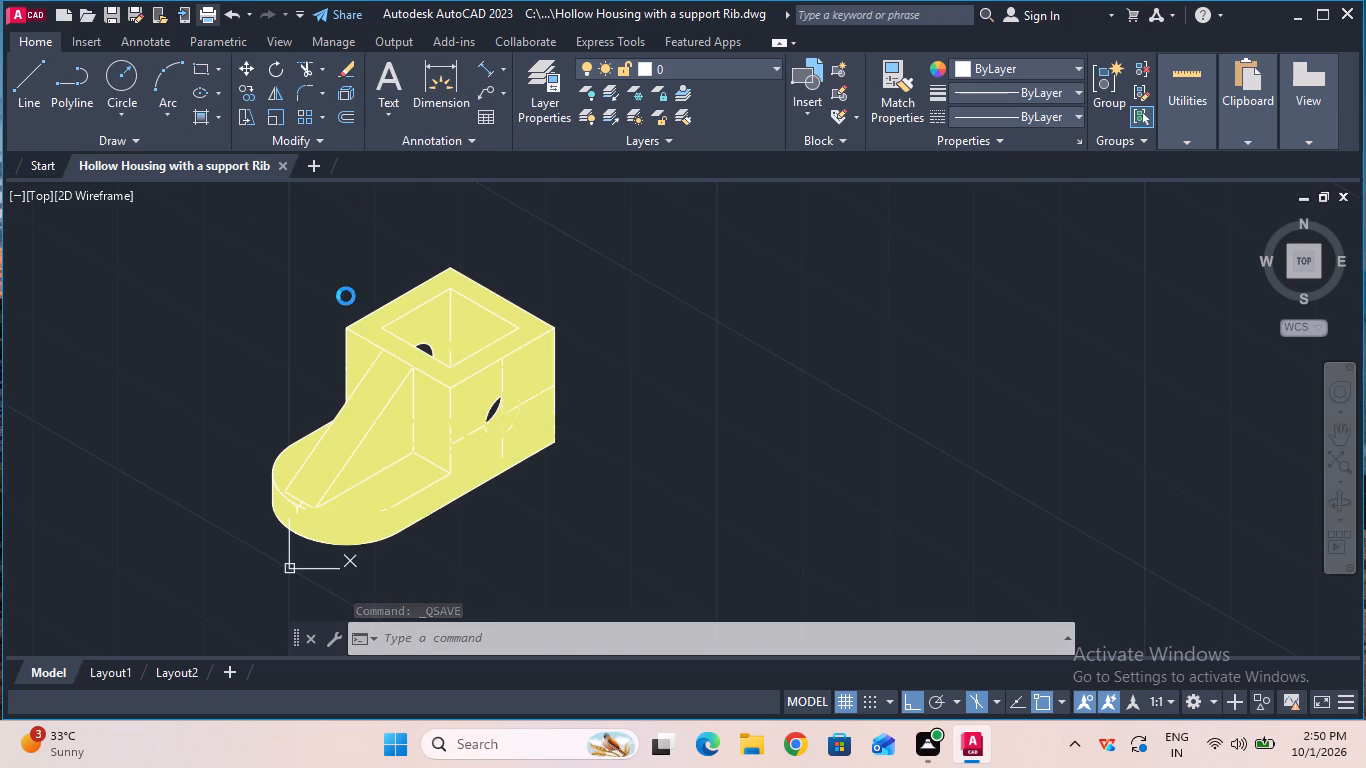
{"action": "double_click", "coordinate": [489, 386]}
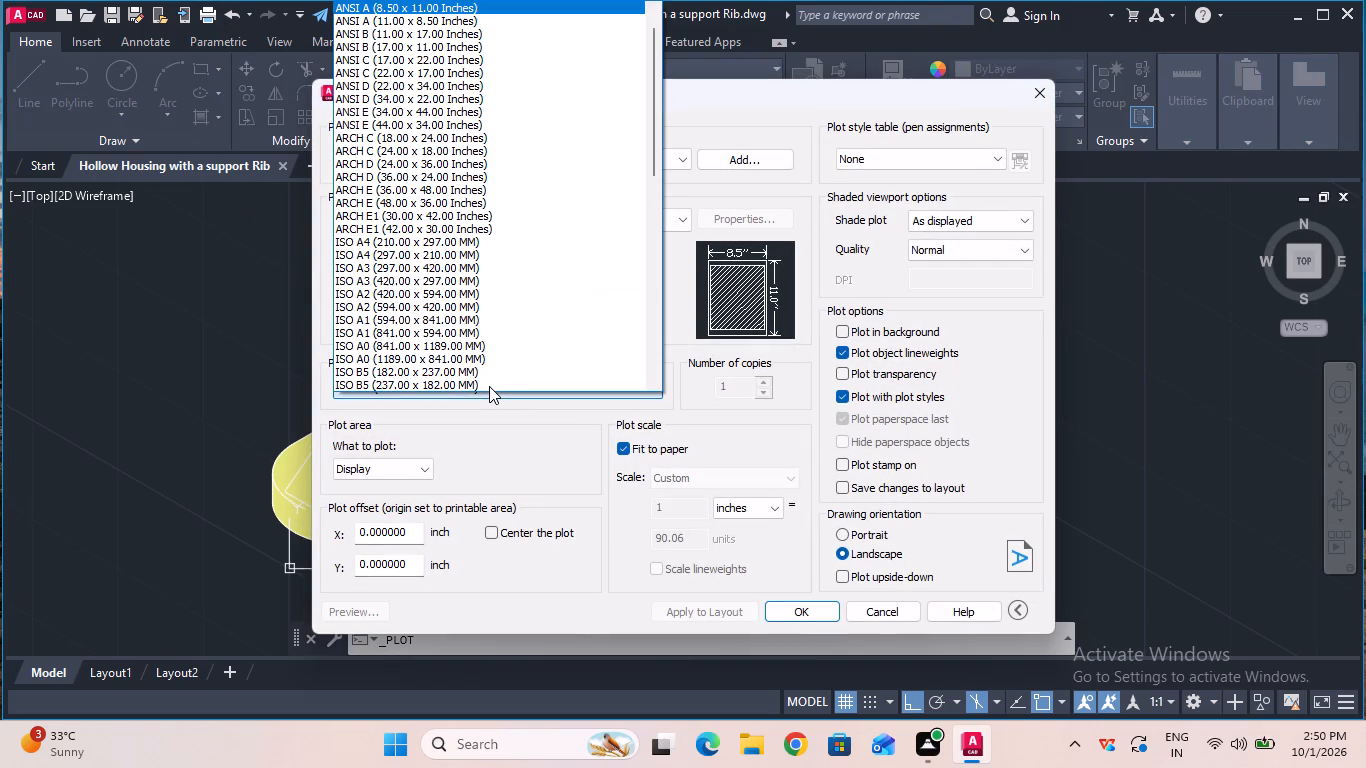
{"action": "left_click", "coordinate": [471, 256]}
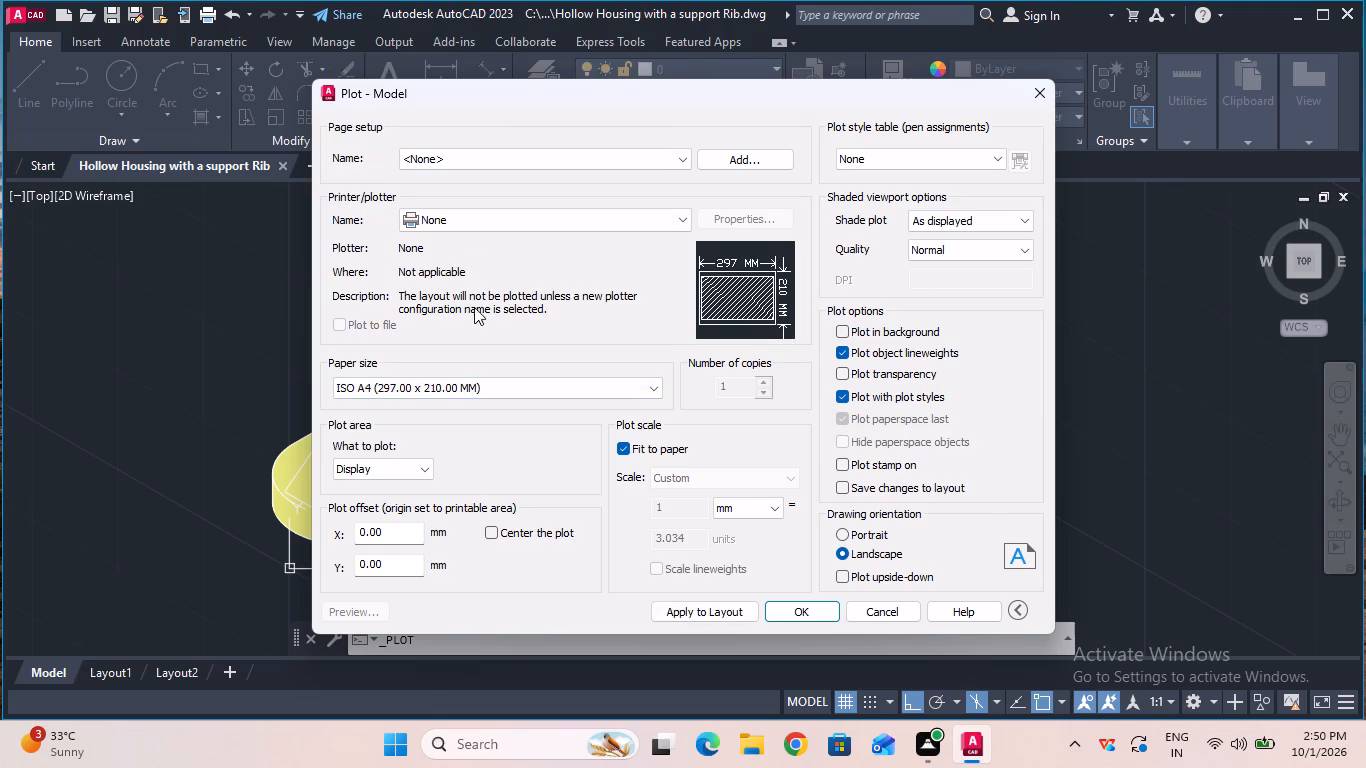
{"action": "left_click", "coordinate": [488, 533]}
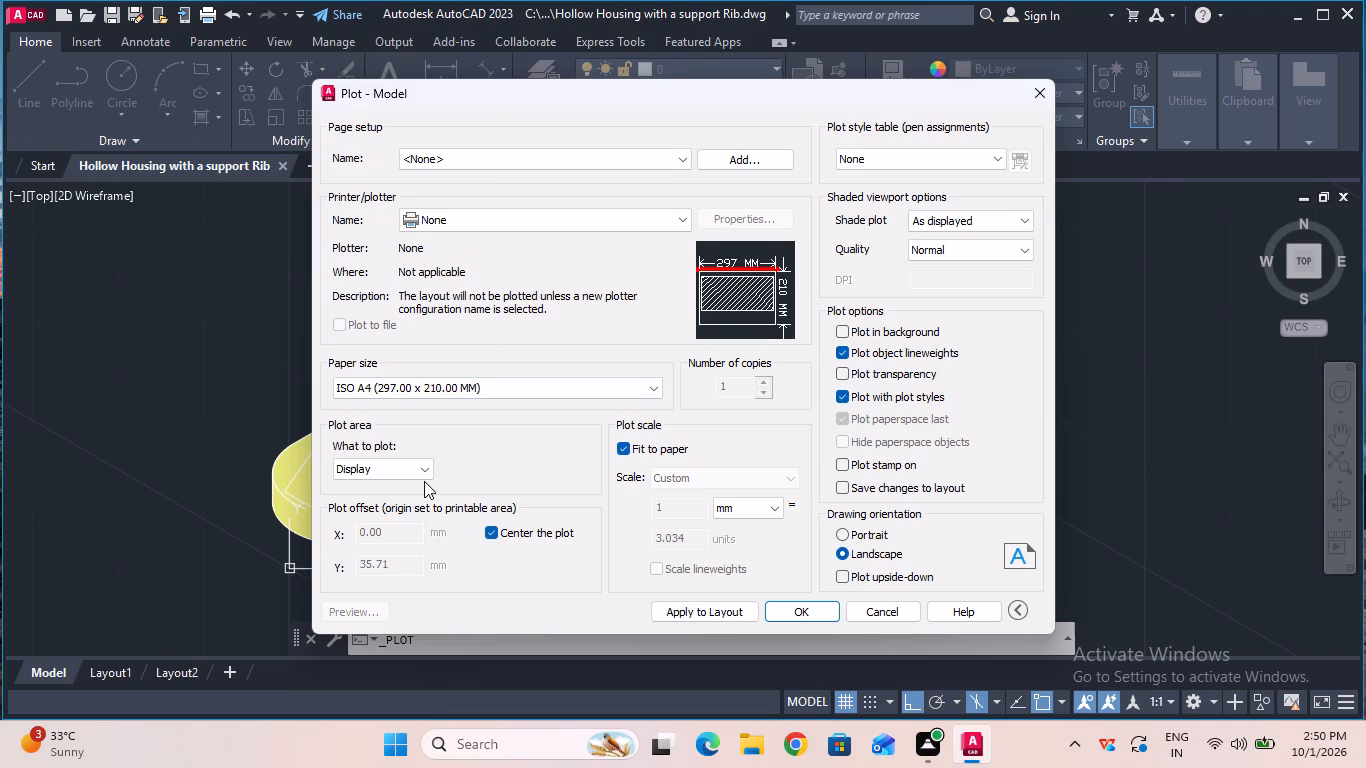
{"action": "left_click", "coordinate": [417, 475]}
{"action": "left_click", "coordinate": [416, 527]}
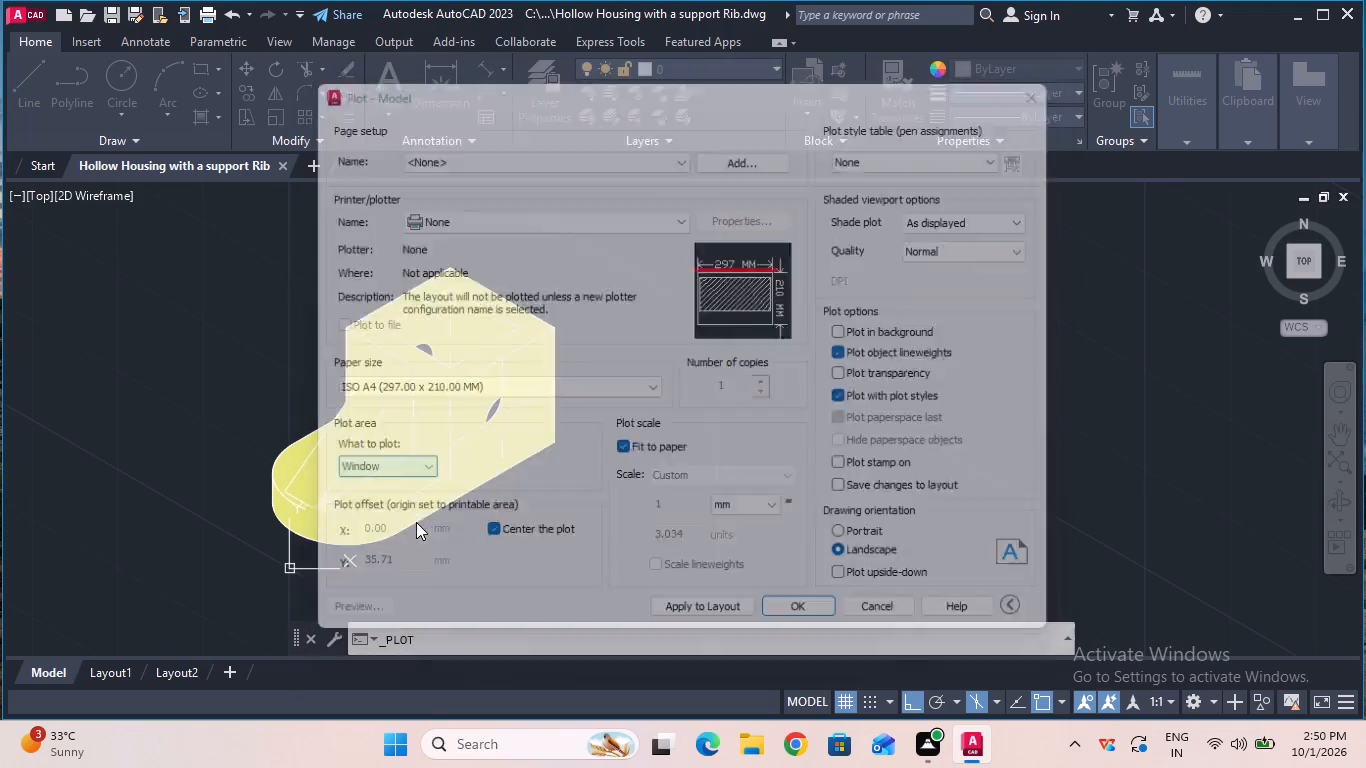
{"action": "double_click", "coordinate": [128, 223]}
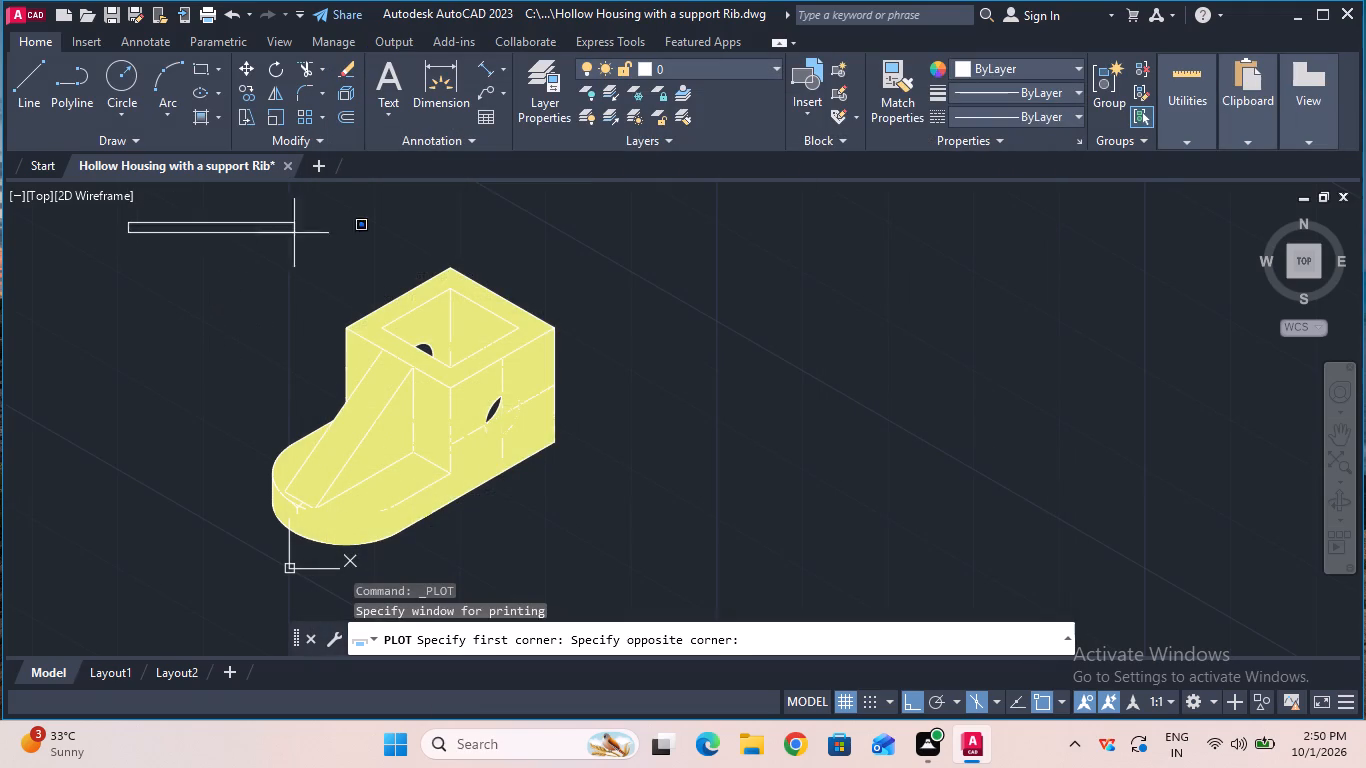
{"action": "left_click", "coordinate": [698, 565]}
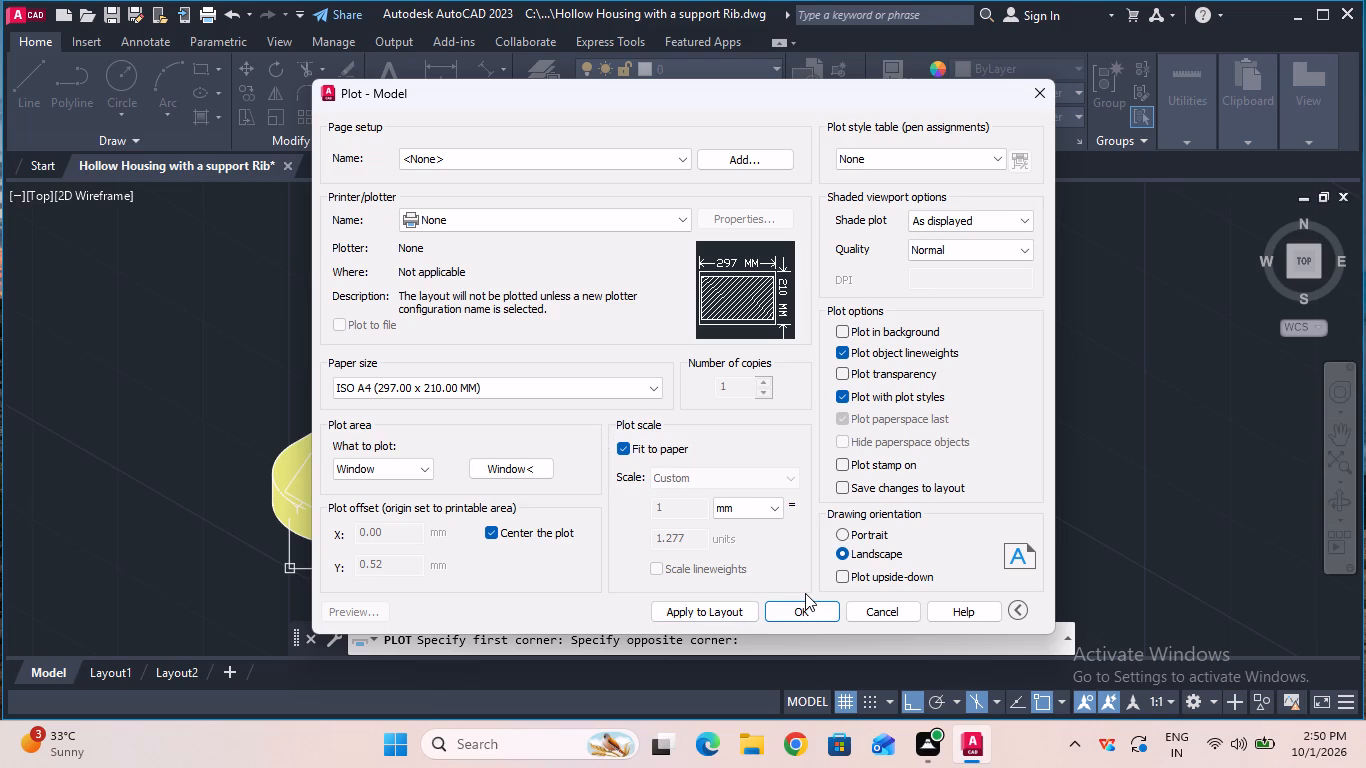
Plot with DWG To PDF.pc3 to Hollow Housing with a support Rib-Model.pdf in Documents, and close the opened PDF.
{"action": "left_click", "coordinate": [610, 230]}
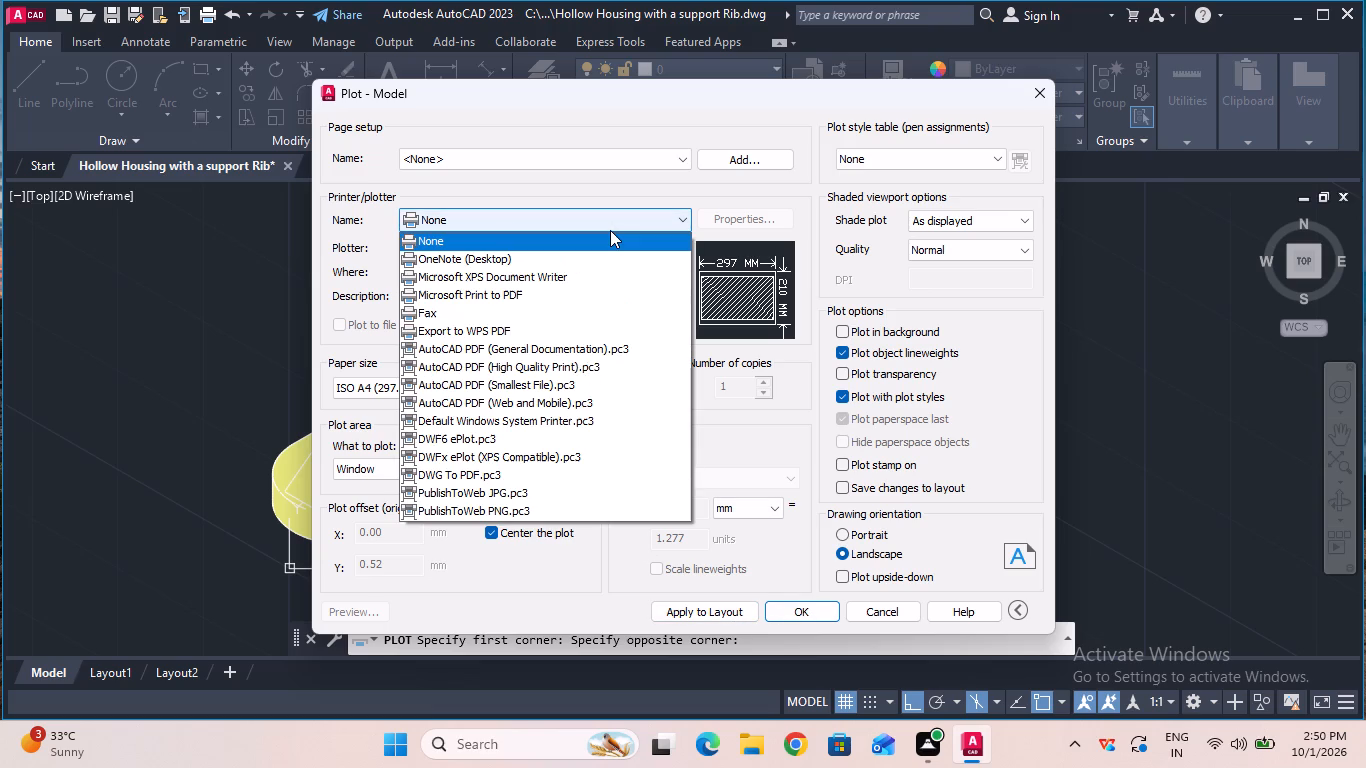
{"action": "double_click", "coordinate": [602, 479]}
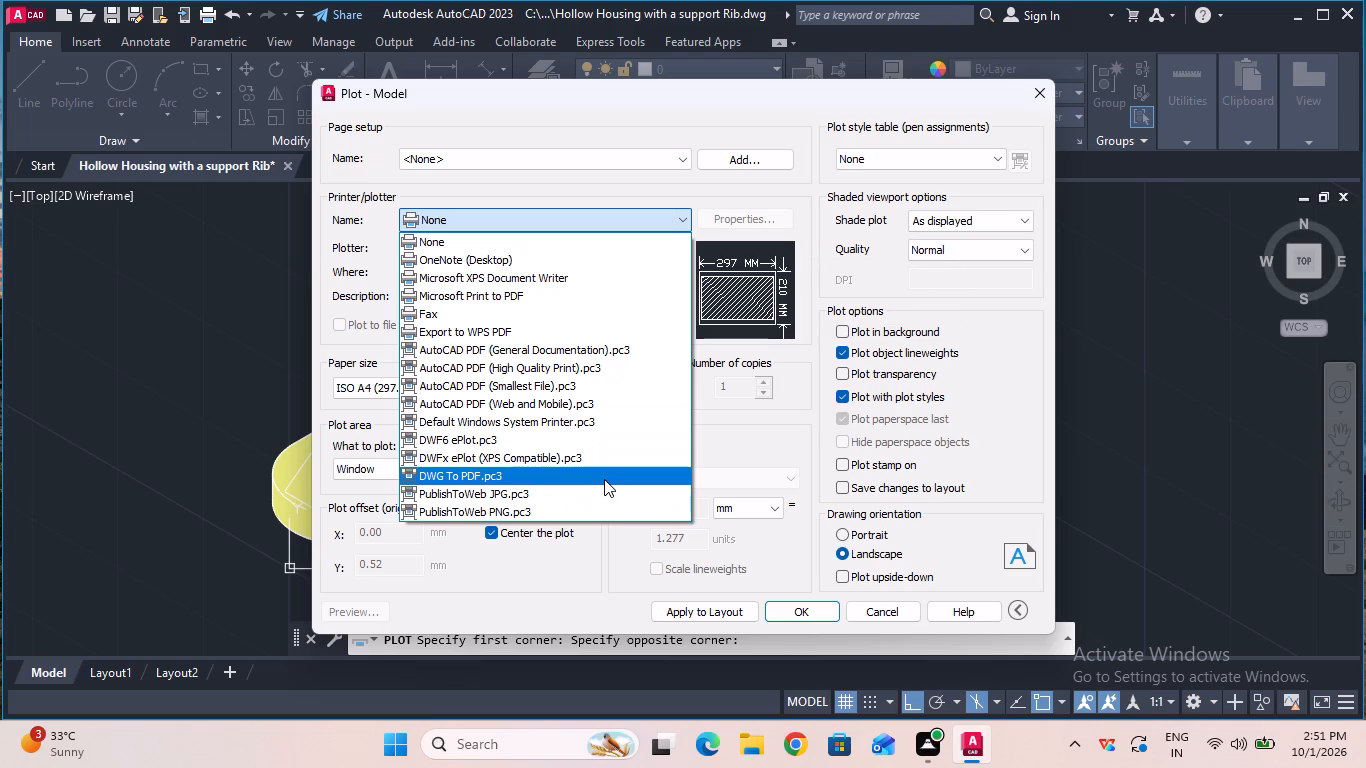
{"action": "left_click", "coordinate": [618, 479]}
{"action": "left_click", "coordinate": [802, 617]}
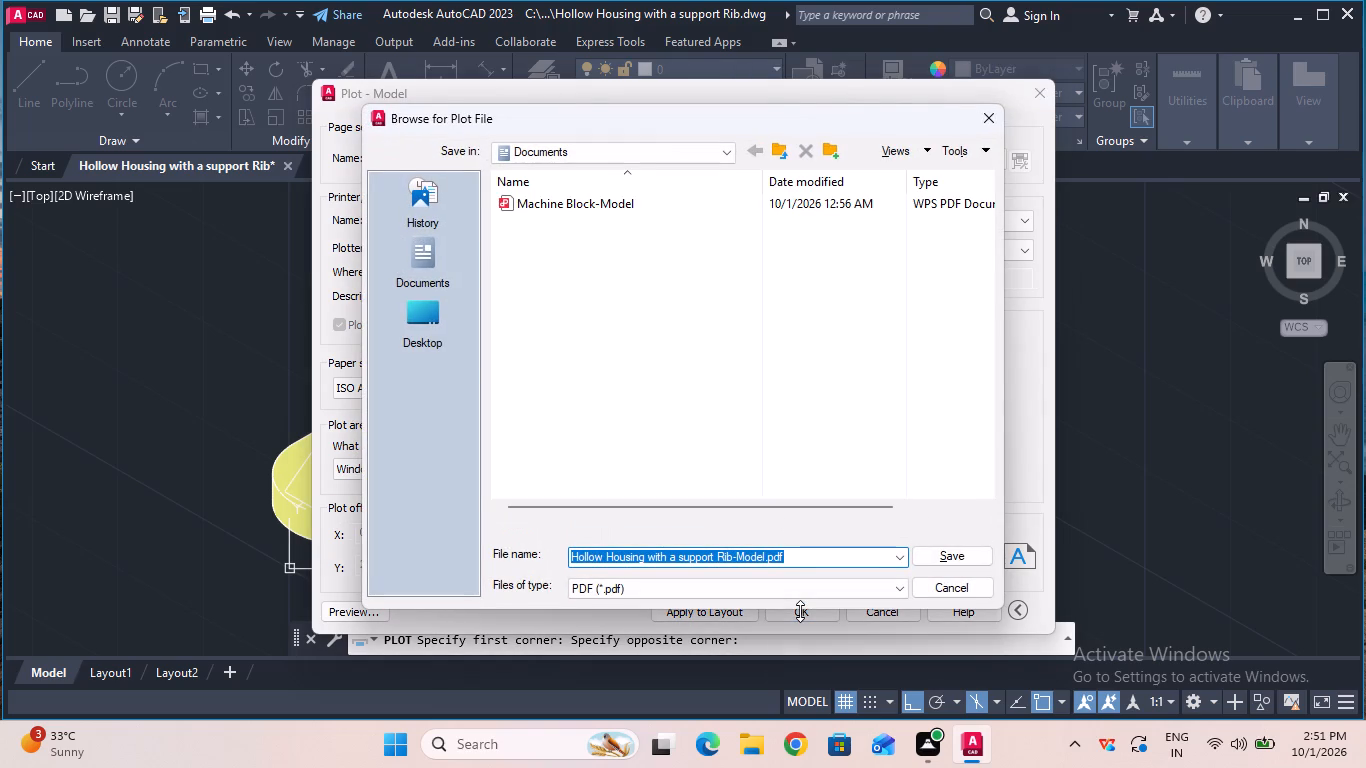
{"action": "left_click", "coordinate": [926, 564]}
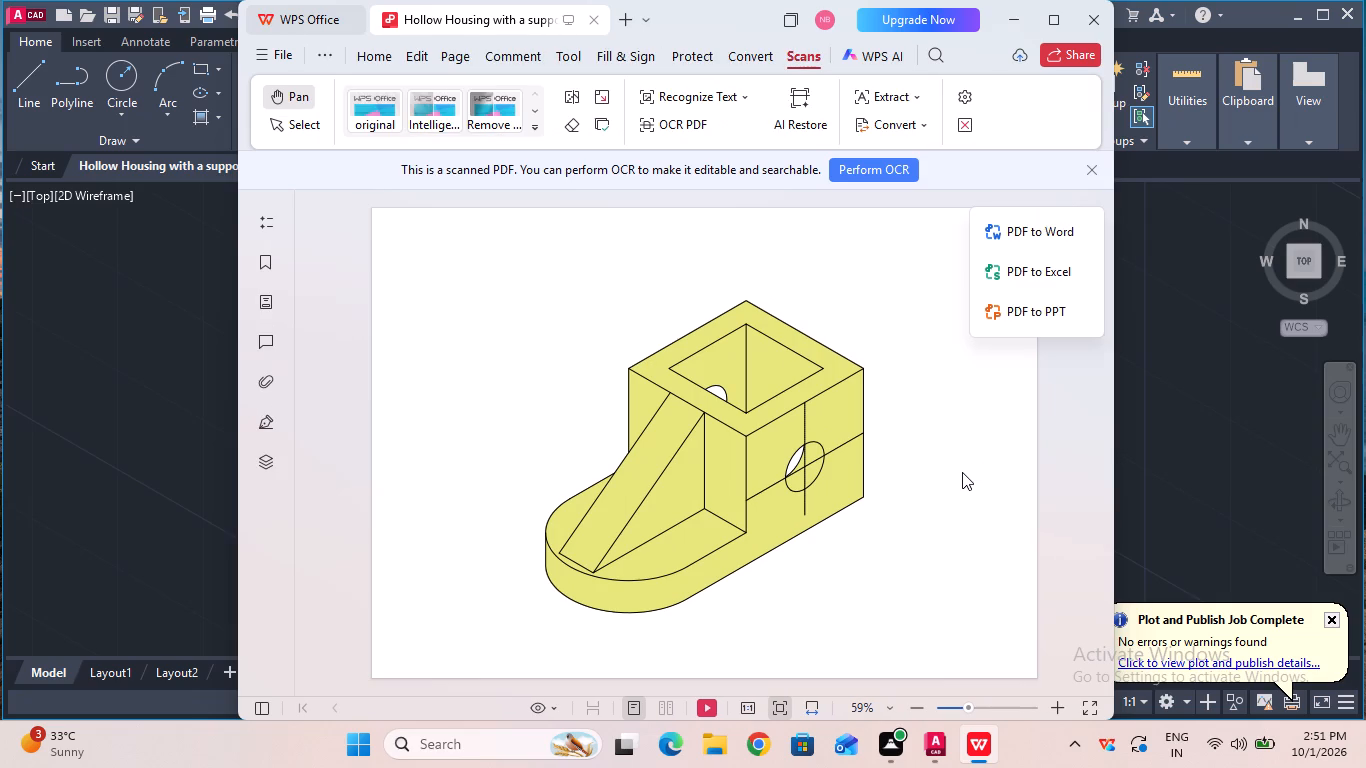
{"action": "left_click", "coordinate": [1083, 21]}
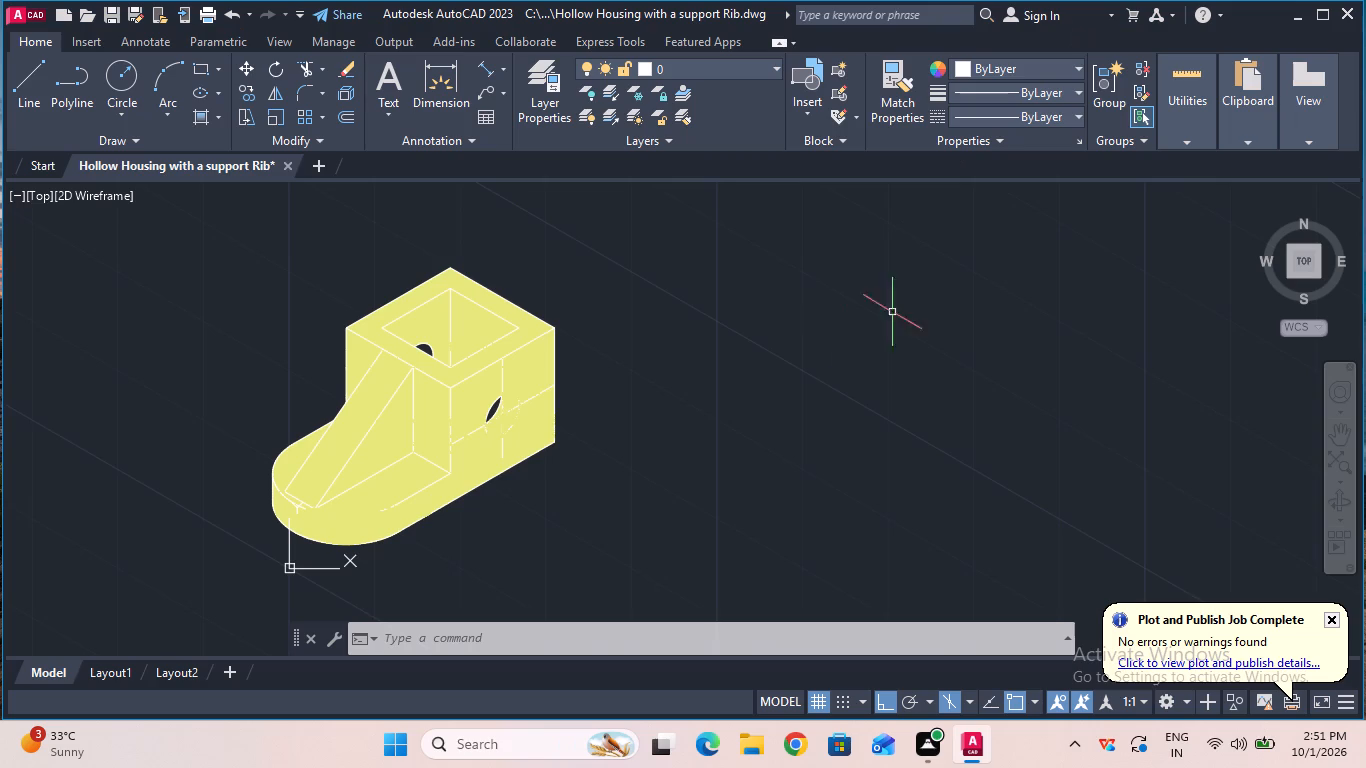
Quit AutoCAD, saving the changes to the drawing.
{"action": "left_click", "coordinate": [1342, 20]}
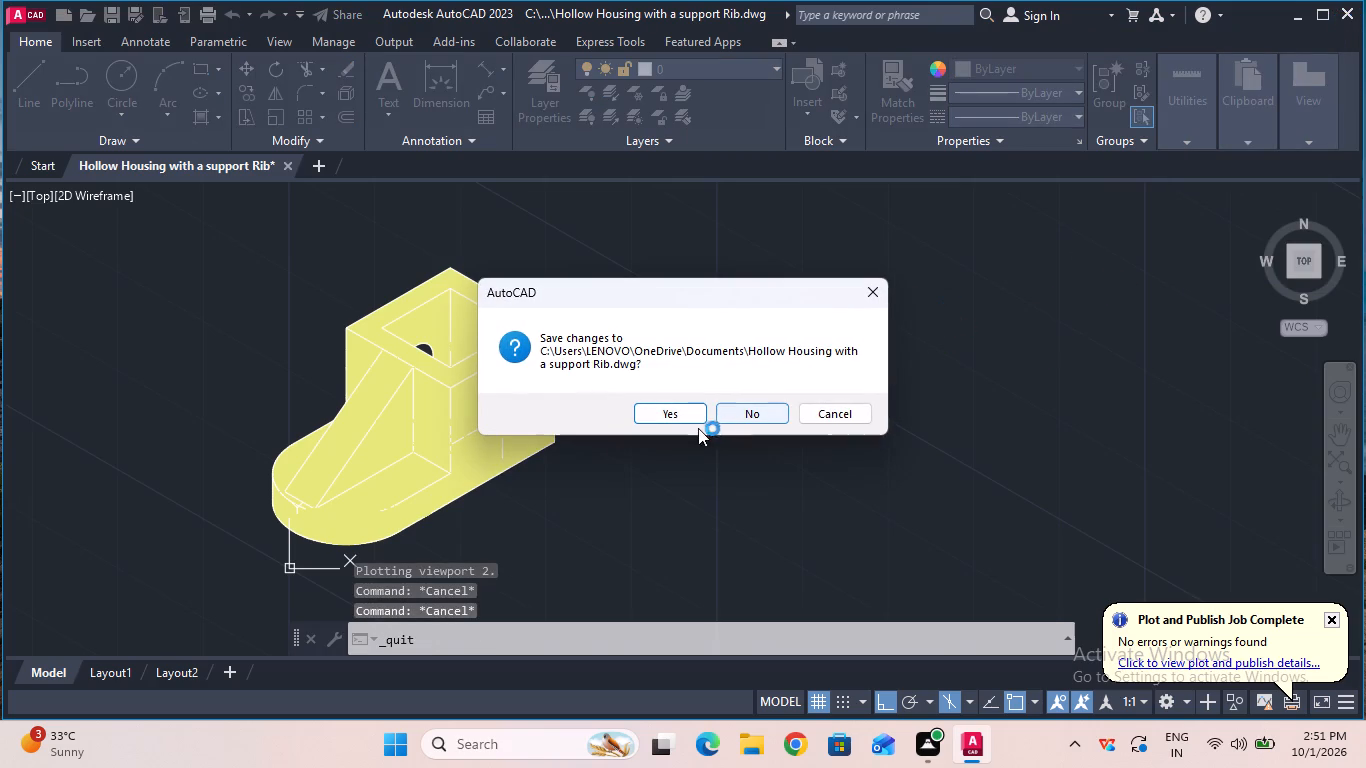
{"action": "left_click", "coordinate": [696, 419]}
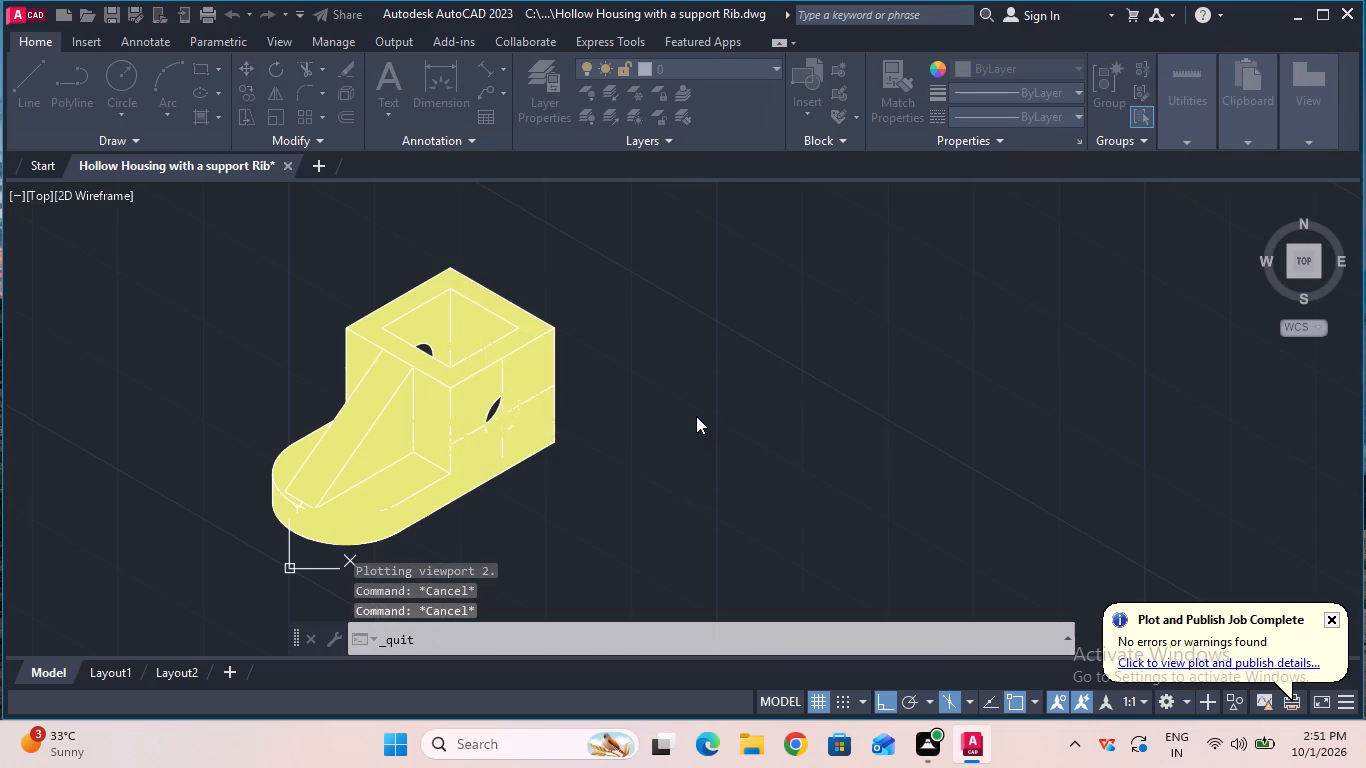